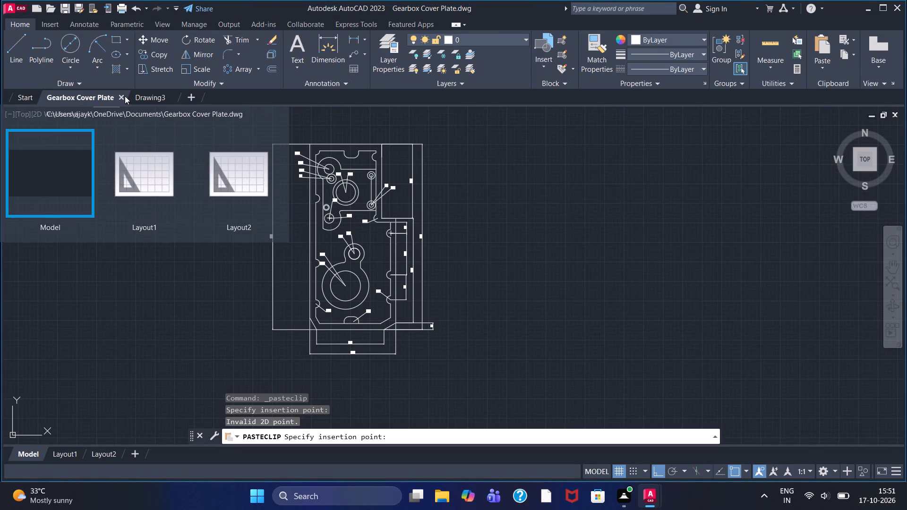
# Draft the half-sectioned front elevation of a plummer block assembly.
# Close the Gearbox Cover Plate drawing.
pyautogui.click(122, 96)
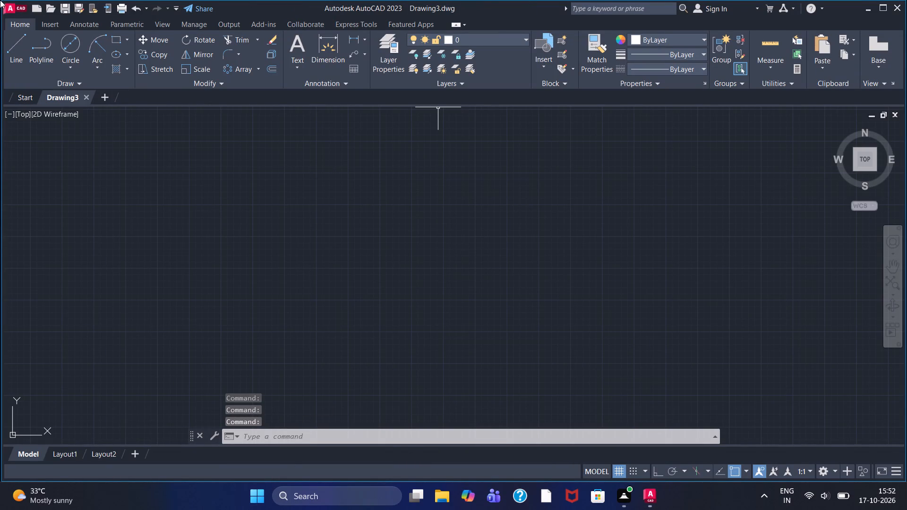
# Turn on Ortho and draw a horizontal base line 268 units long in the empty drawing.
pyautogui.click(17, 47)
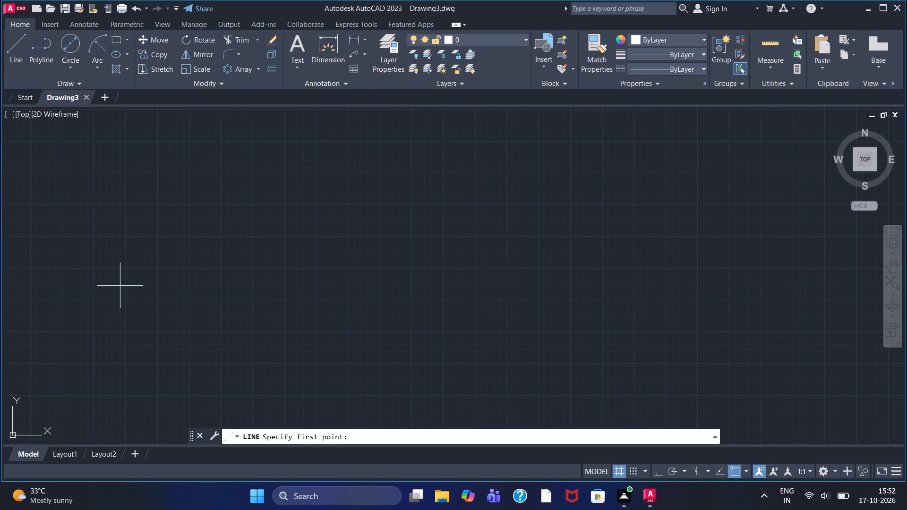
pyautogui.press('F8')
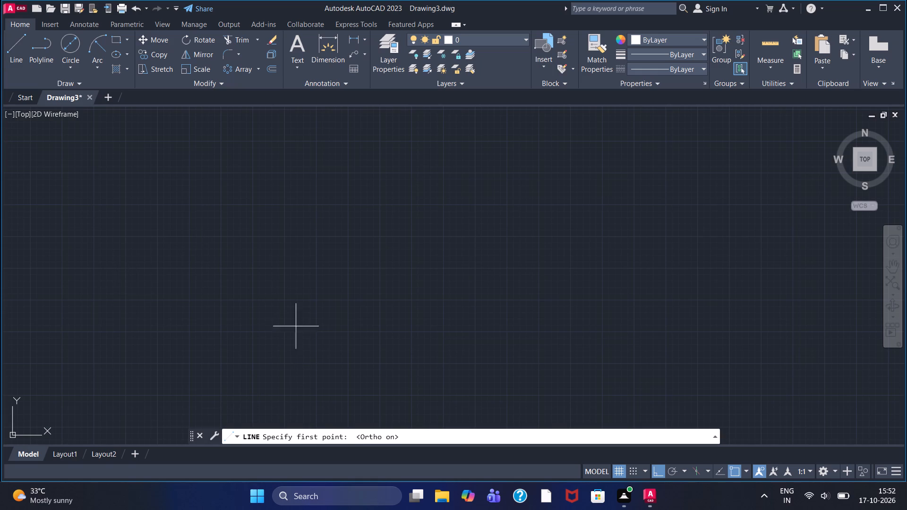
pyautogui.click(265, 305)
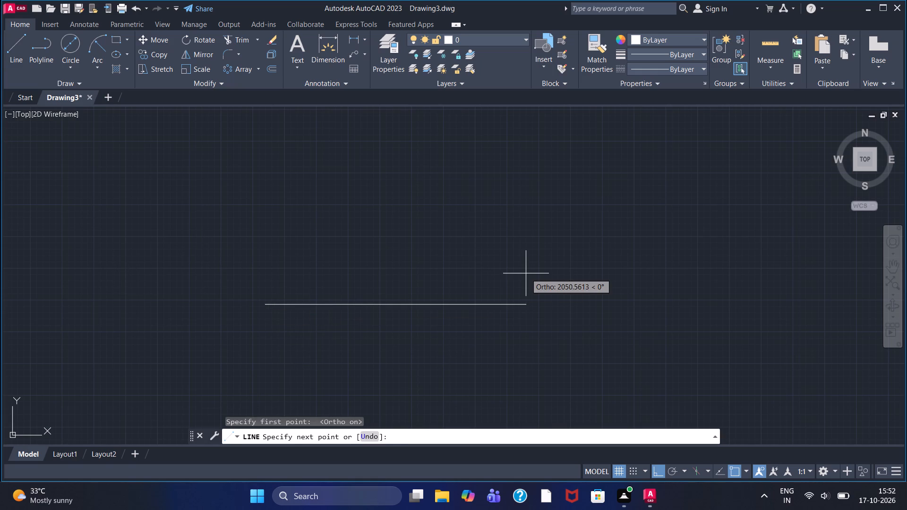
pyautogui.write('268')
pyautogui.press('Return')
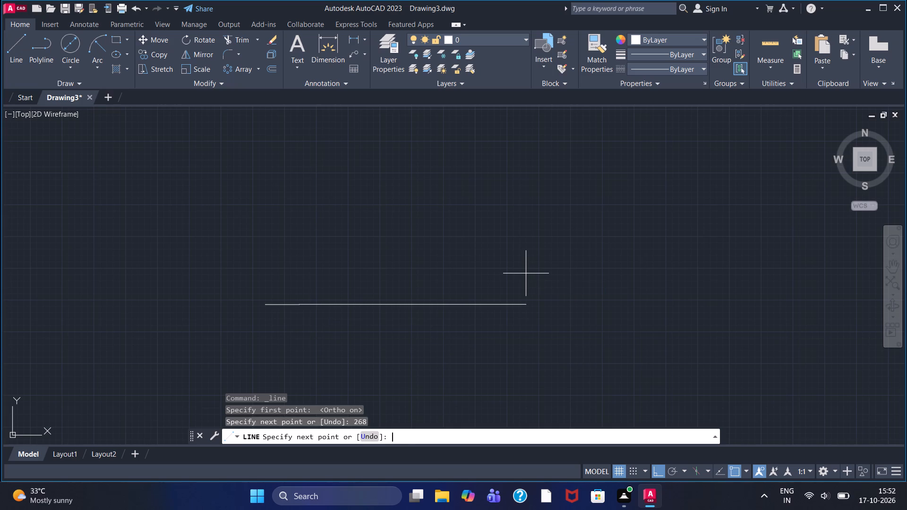
# Continue from the base line's right end with a 20-unit line upward and a 34-unit line inward to the left.
pyautogui.scroll(2, 296, 275)
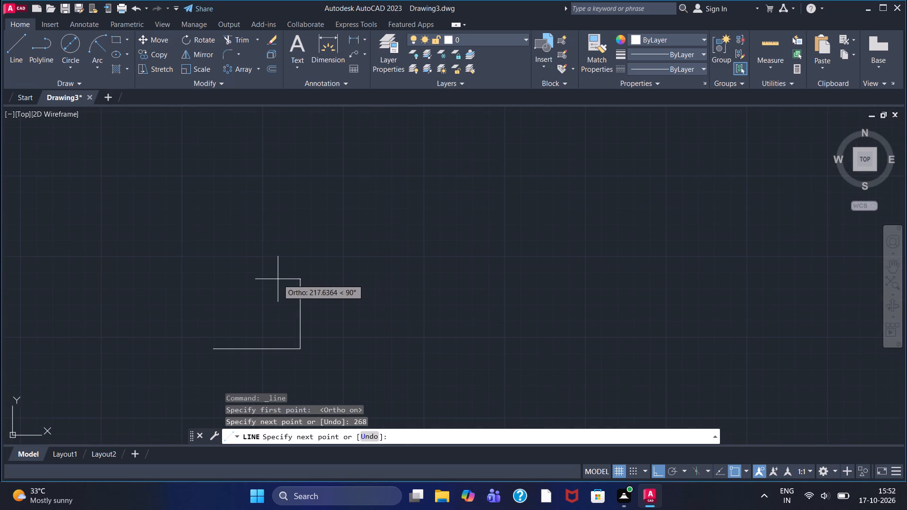
pyautogui.moveTo(275, 280); pyautogui.dragTo(397, 246, button='middle')
pyautogui.scroll(2, 392, 248)
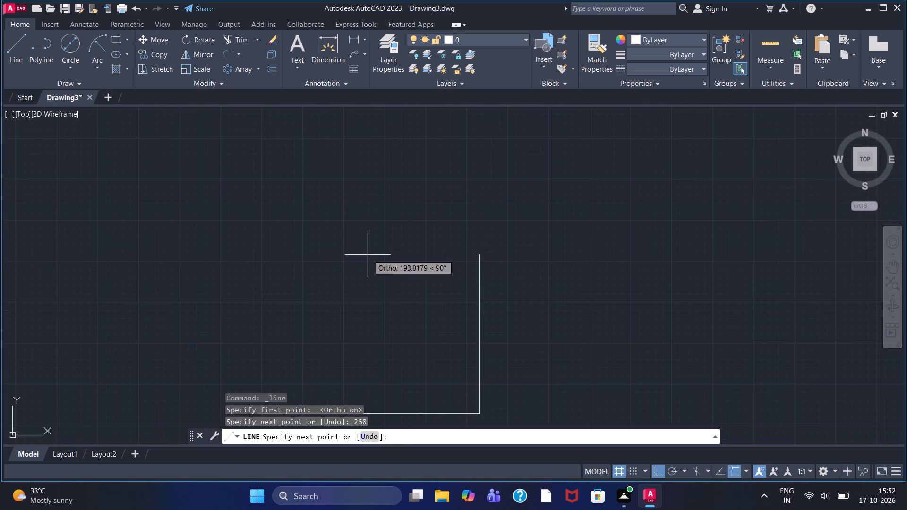
pyautogui.moveTo(368, 255); pyautogui.dragTo(402, 141, button='middle')
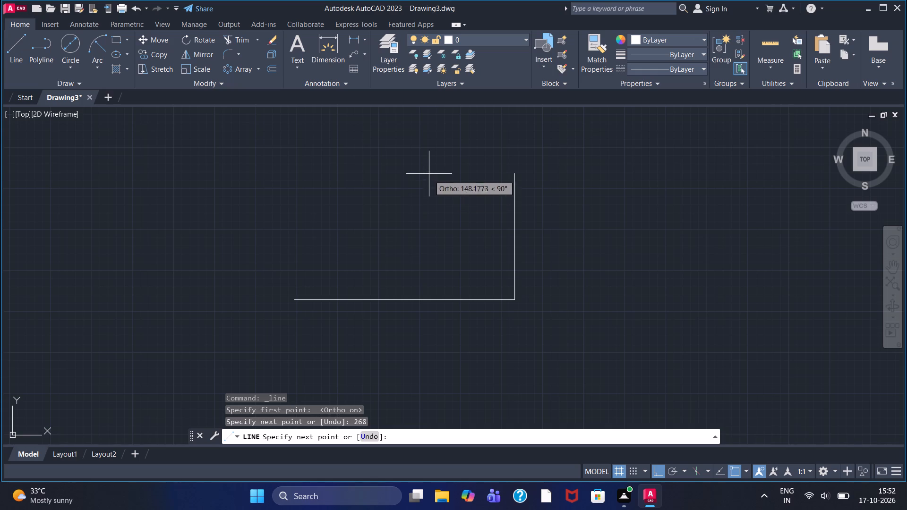
pyautogui.write('20')
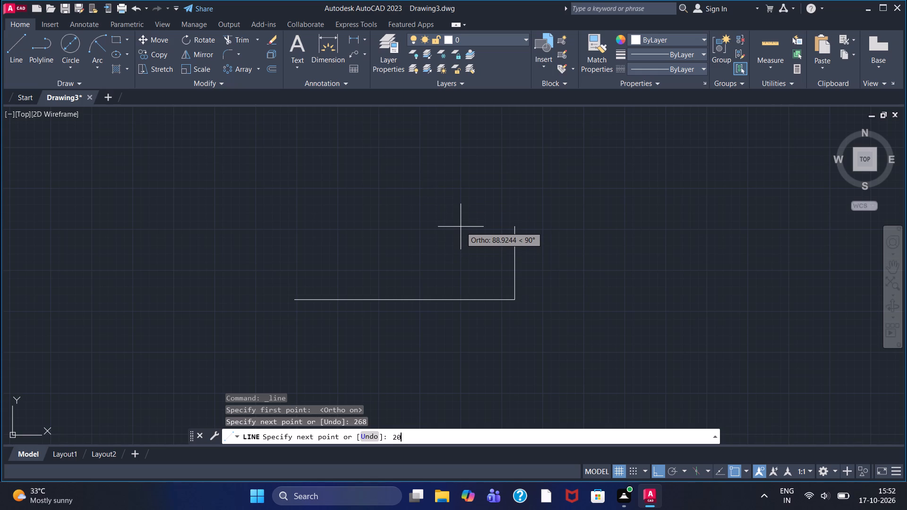
pyautogui.press('Return')
pyautogui.scroll(2, 474, 282)
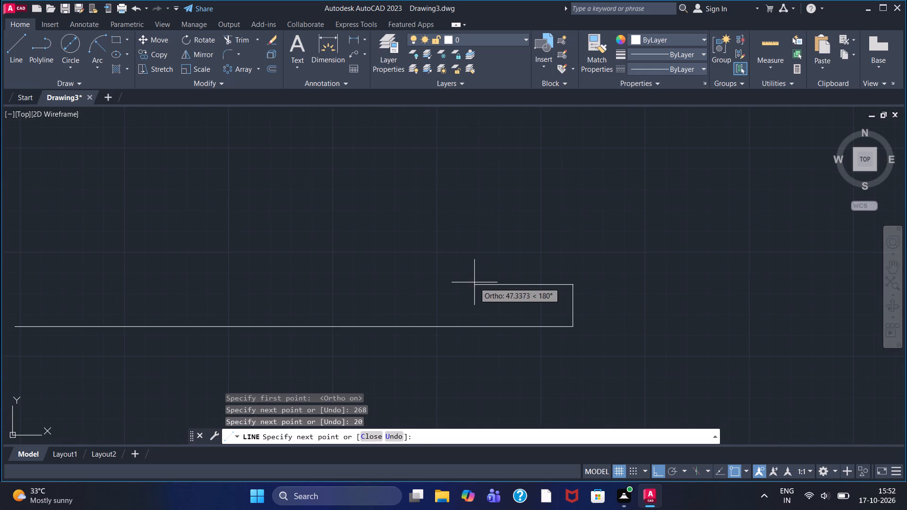
pyautogui.moveTo(477, 285); pyautogui.dragTo(506, 264, button='middle')
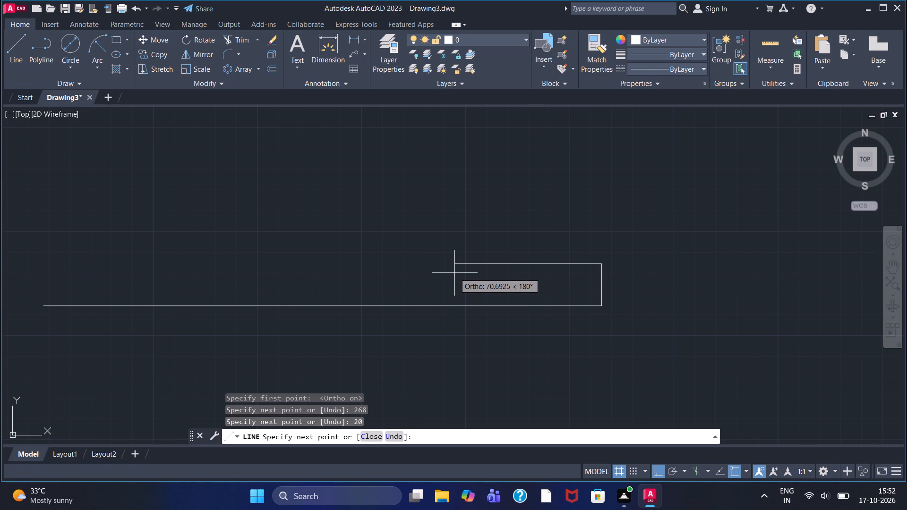
pyautogui.press('3')
pyautogui.press('4')
pyautogui.press('Return')
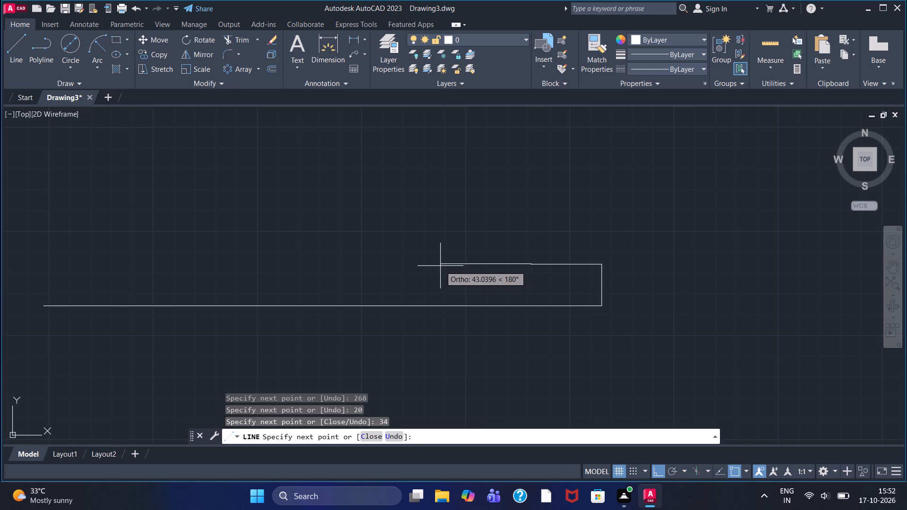
pyautogui.rightClick(429, 215)
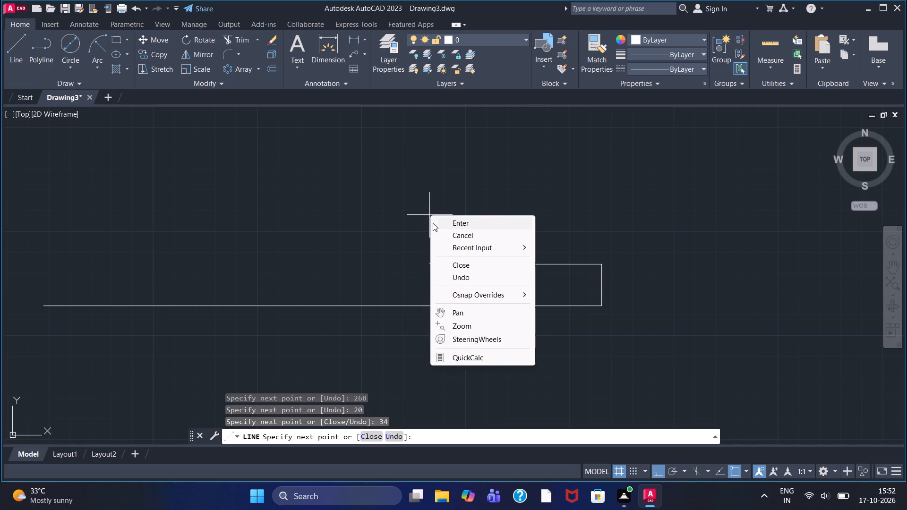
pyautogui.click(441, 221)
# From the base line's left end, draw a line 20 units up and 34 units inward to the right.
pyautogui.click(21, 43)
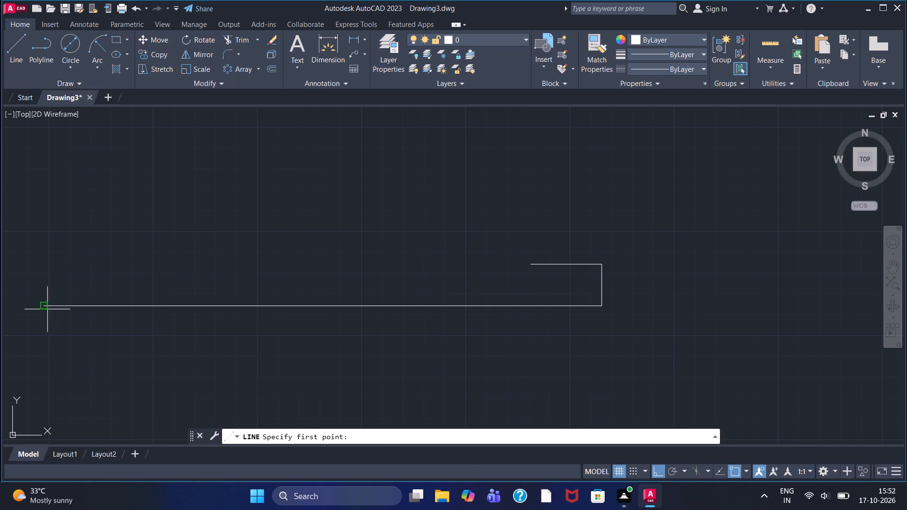
pyautogui.click(46, 304)
pyautogui.write('20')
pyautogui.press('Return')
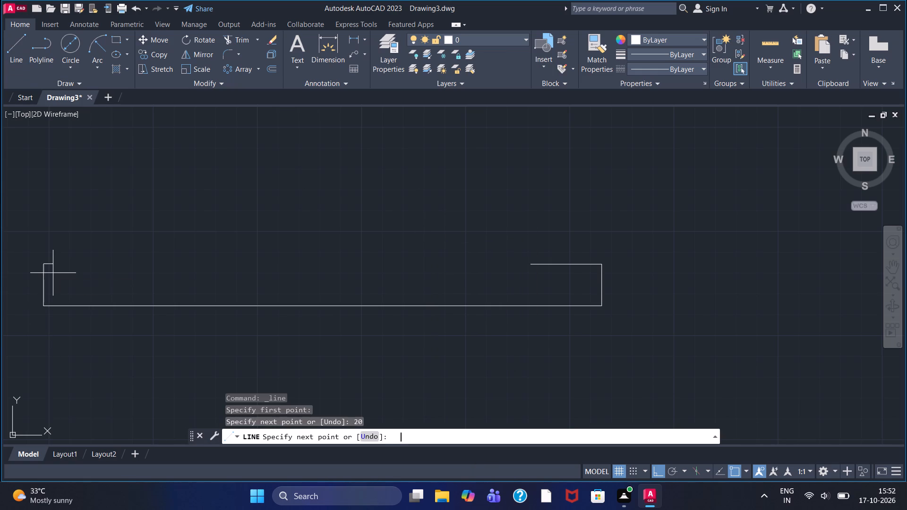
pyautogui.write('34')
pyautogui.press('Return')
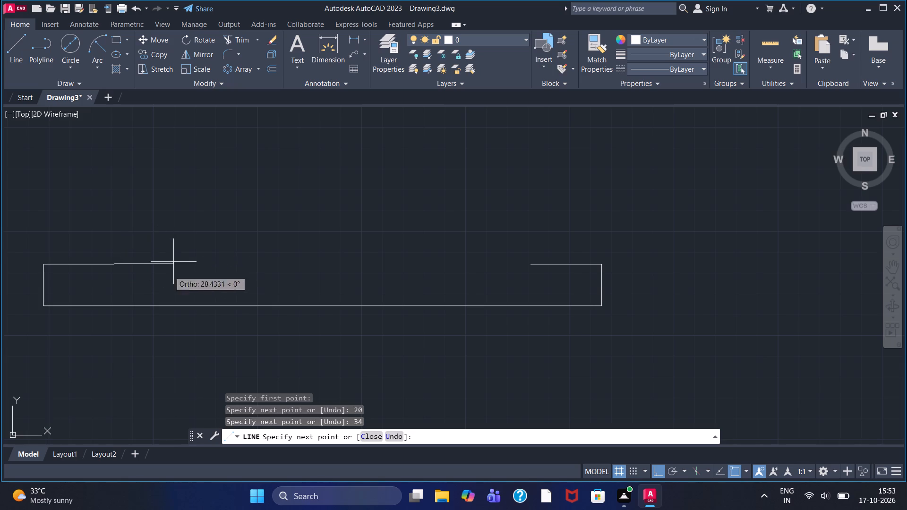
# Extend the left ledge 15 units further inward, add an 80-unit vertical line upward, and end the line.
pyautogui.write('15')
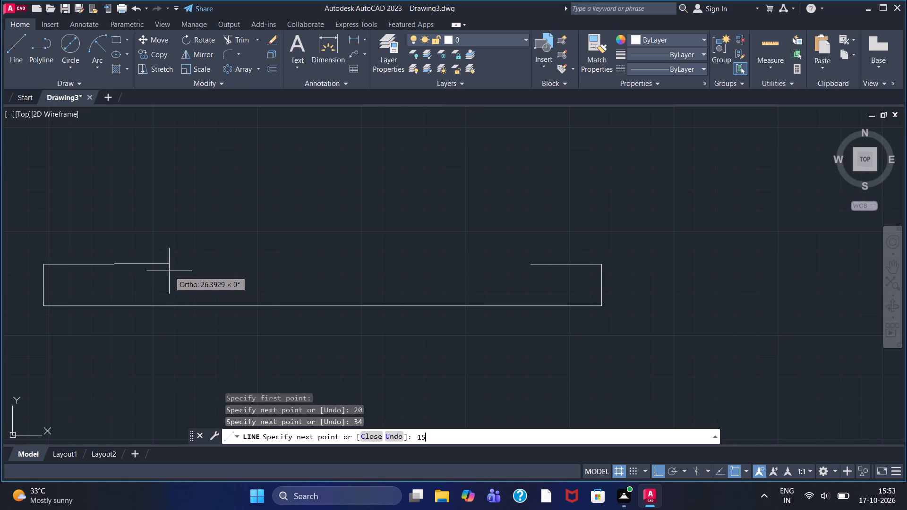
pyautogui.press('Return')
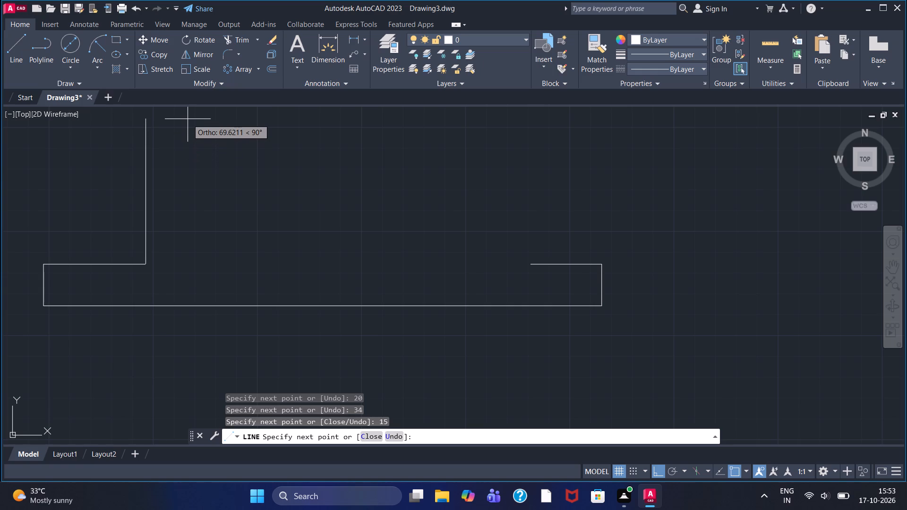
pyautogui.write('80')
pyautogui.press('Return')
pyautogui.moveTo(188, 119); pyautogui.dragTo(188, 147, button='middle')
pyautogui.scroll(-1, 188, 119)
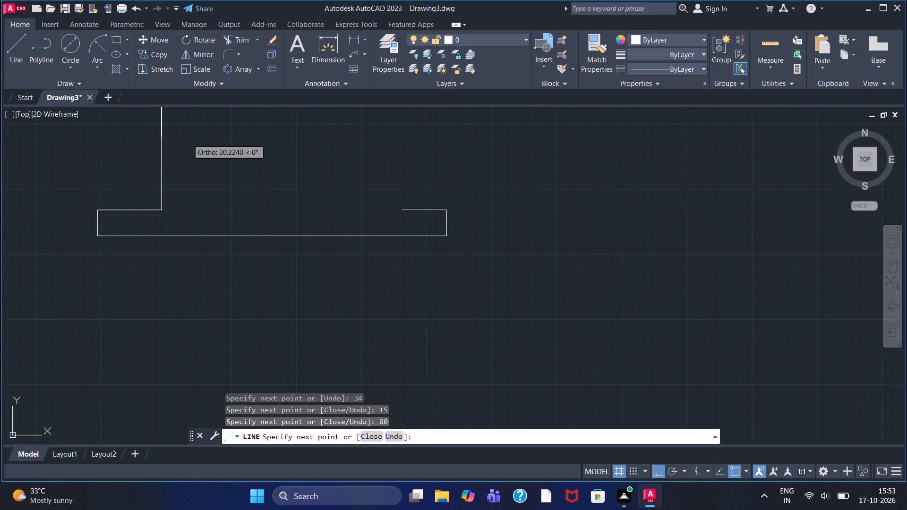
pyautogui.moveTo(188, 147); pyautogui.dragTo(188, 235, button='middle')
pyautogui.scroll(1, 188, 215)
pyautogui.moveTo(188, 204); pyautogui.dragTo(193, 374, button='middle')
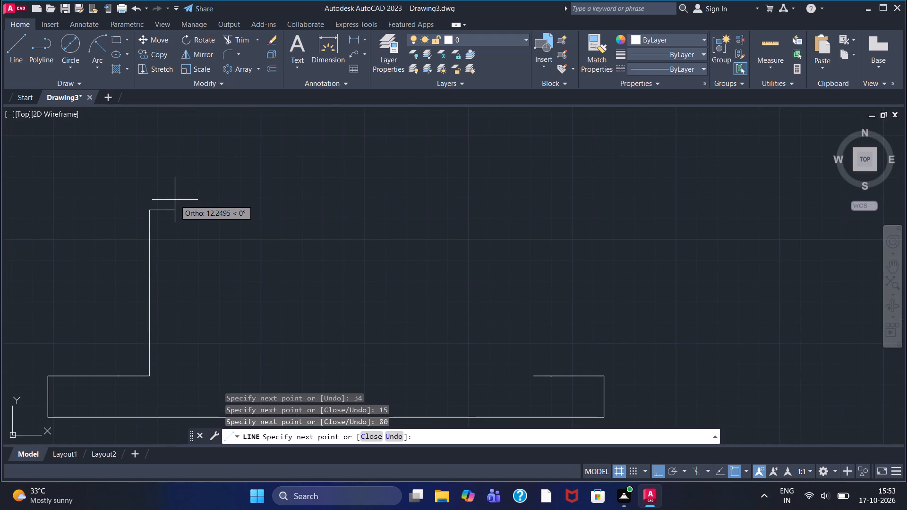
pyautogui.rightClick(175, 200)
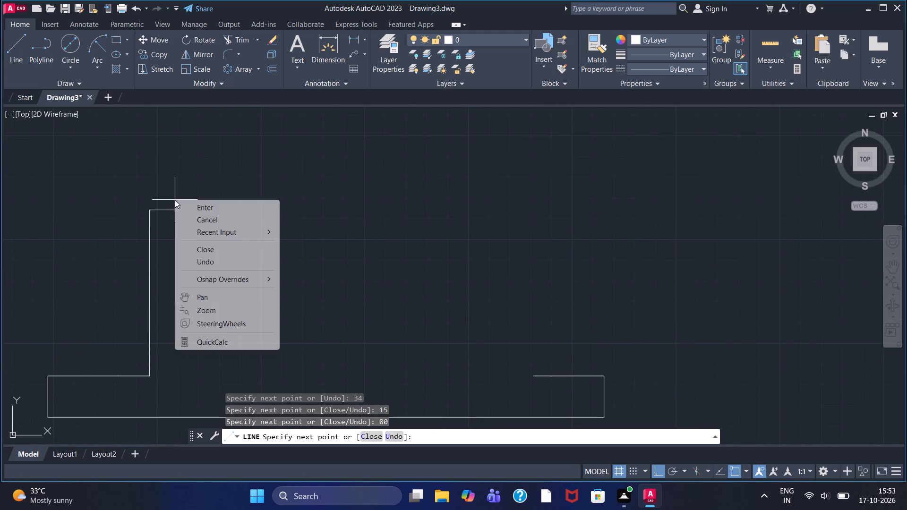
pyautogui.click(194, 201)
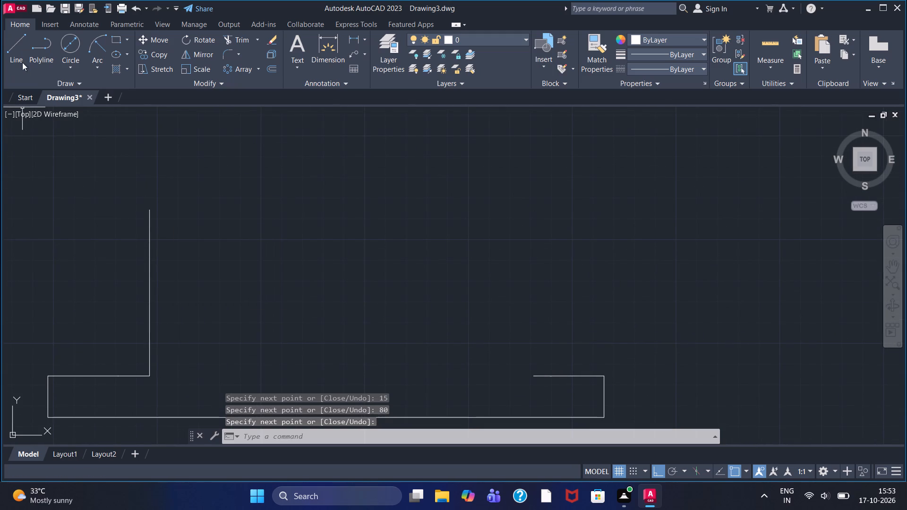
# Extend the right ledge 15 units inward, draw 80 units up, and close the top across to the left vertical's upper end.
pyautogui.click(24, 53)
pyautogui.click(538, 372)
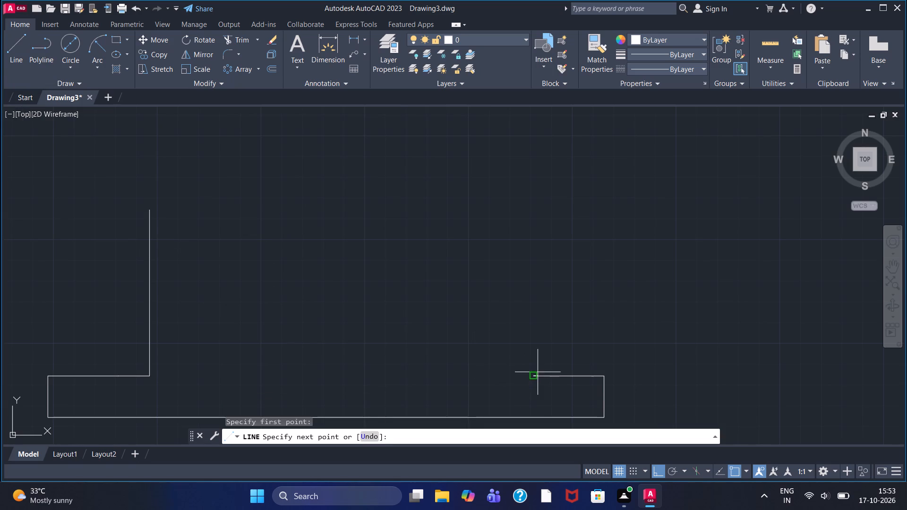
pyautogui.write('15')
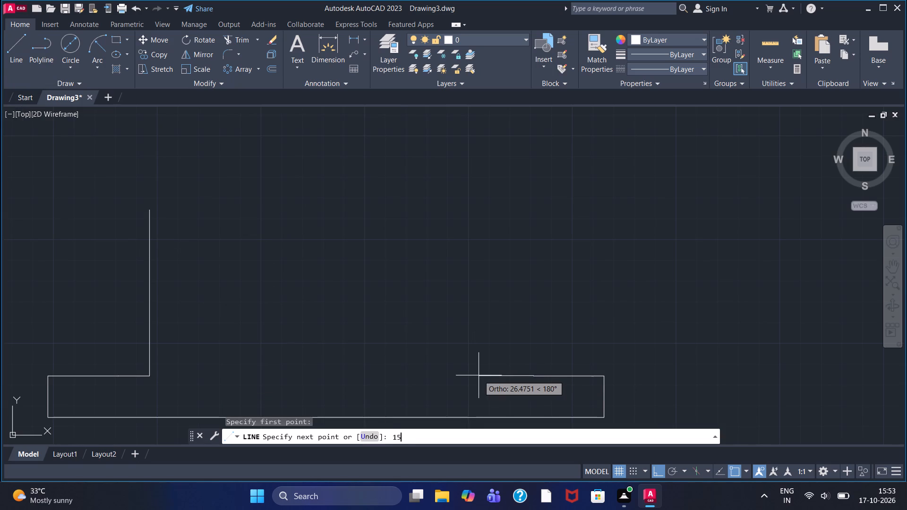
pyautogui.press('Return')
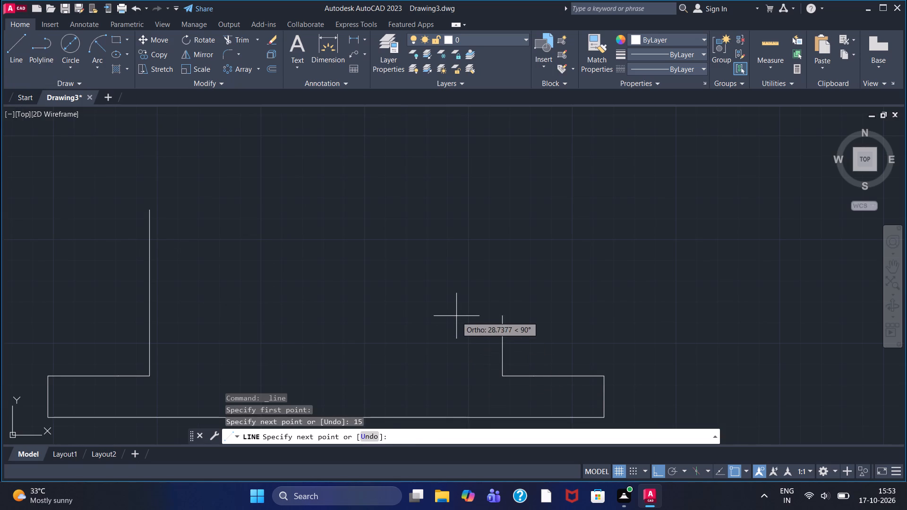
pyautogui.write('80')
pyautogui.press('Return')
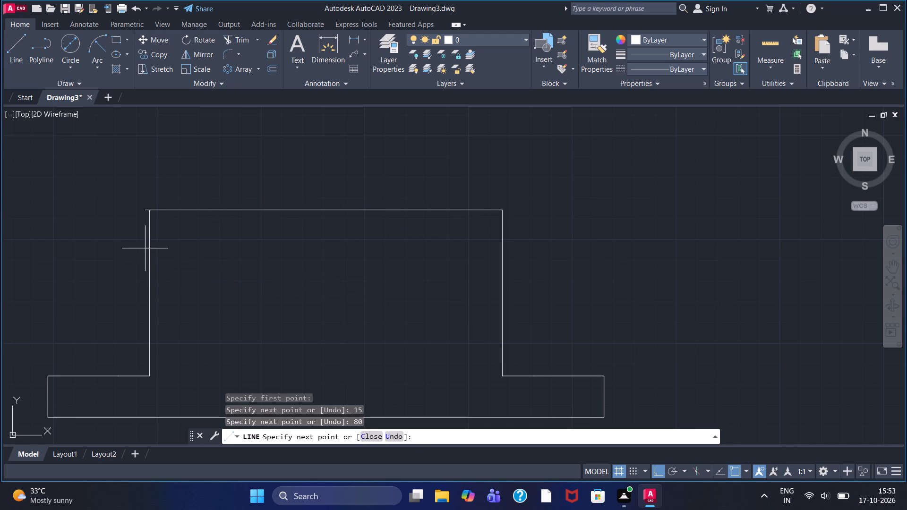
pyautogui.click(151, 212)
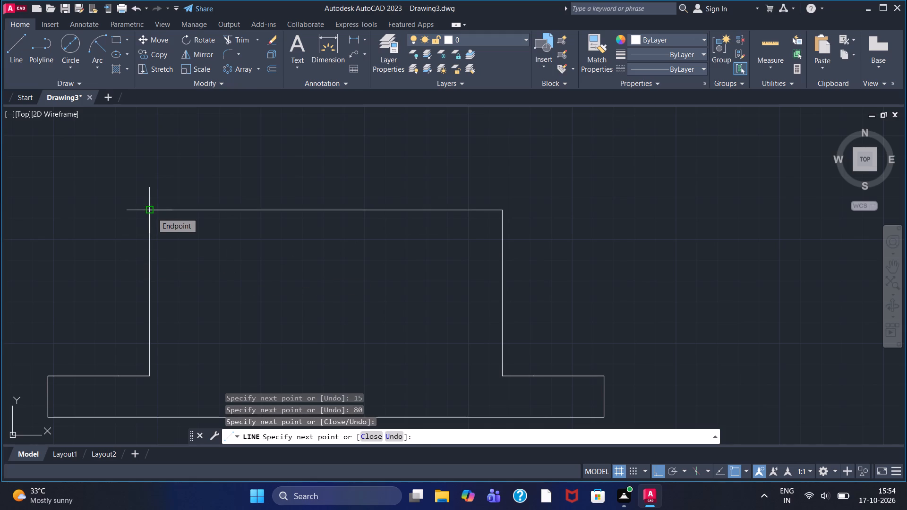
pyautogui.rightClick(227, 264)
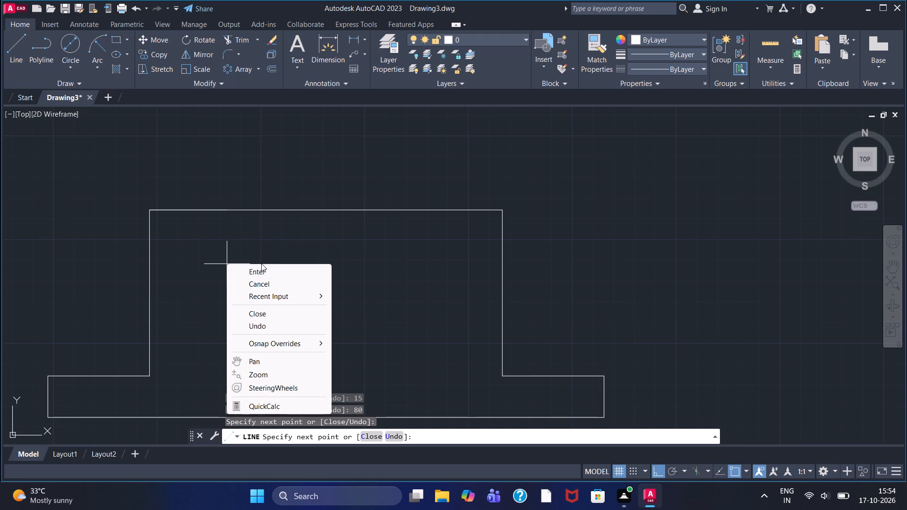
pyautogui.click(261, 267)
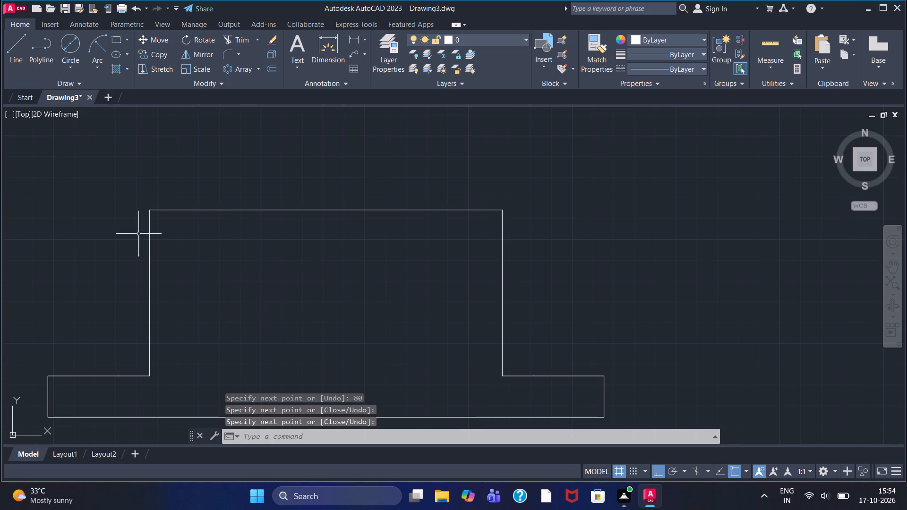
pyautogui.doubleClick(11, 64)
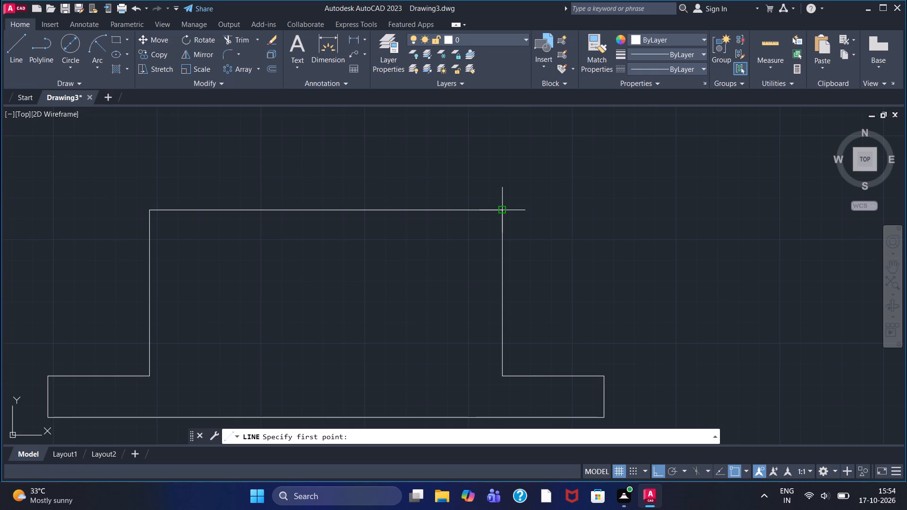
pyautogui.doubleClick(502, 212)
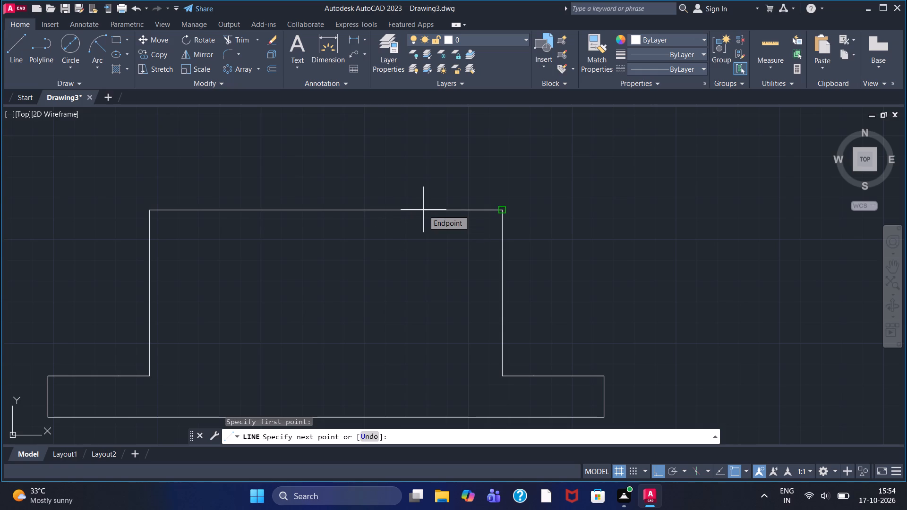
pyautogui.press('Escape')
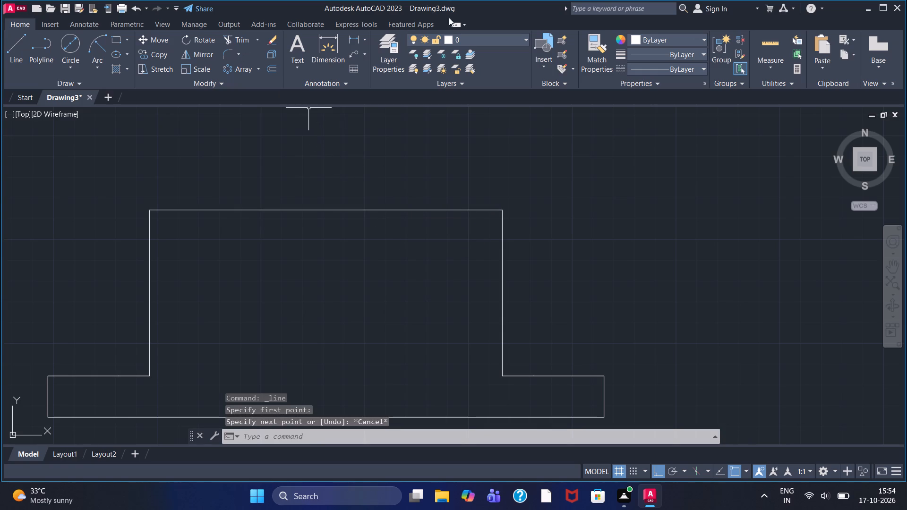
# Measure the outline's top edge using a linear dimension preview, without placing the dimension.
pyautogui.click(348, 36)
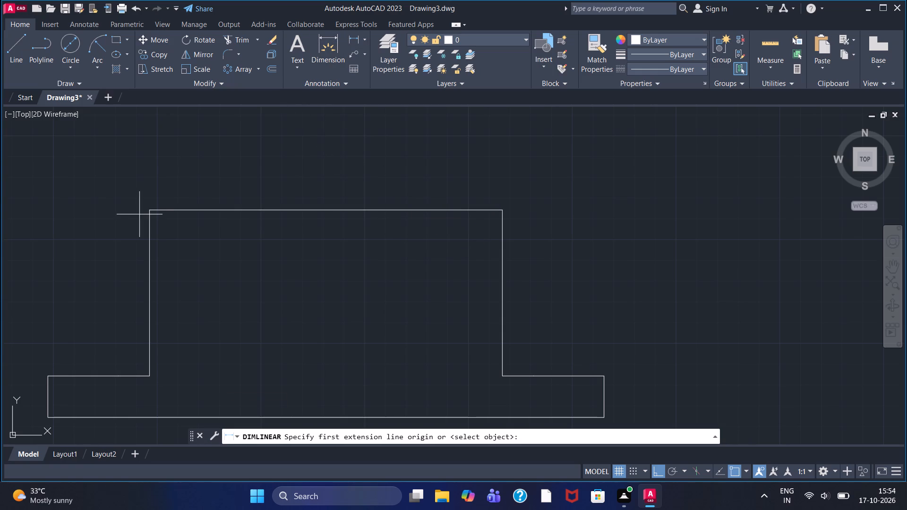
pyautogui.doubleClick(146, 211)
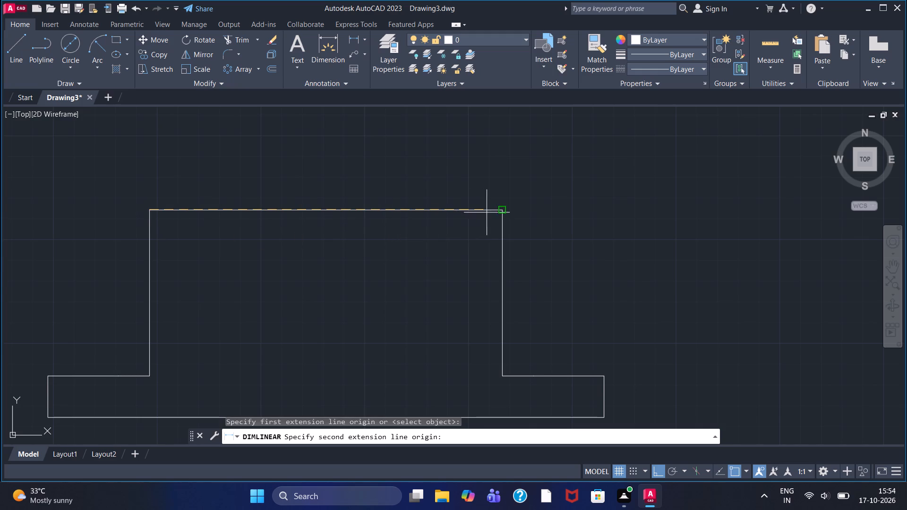
pyautogui.click(503, 211)
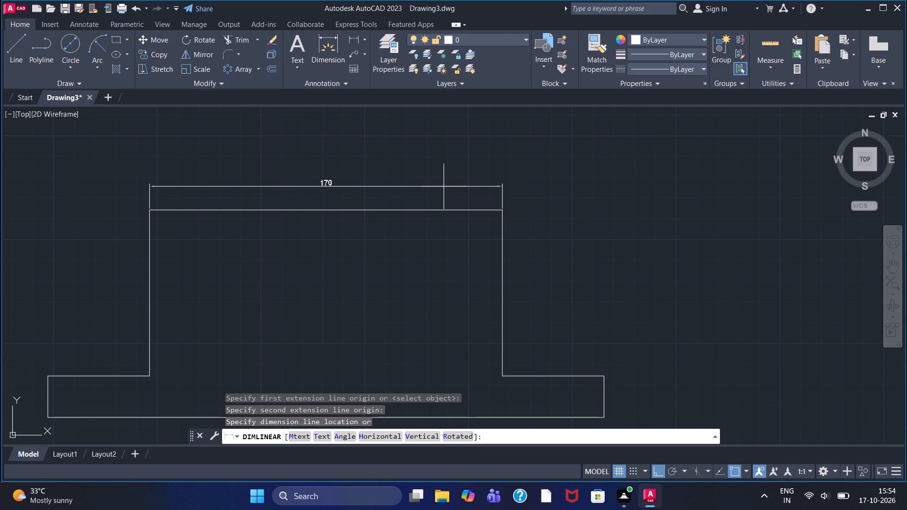
pyautogui.press('Escape')
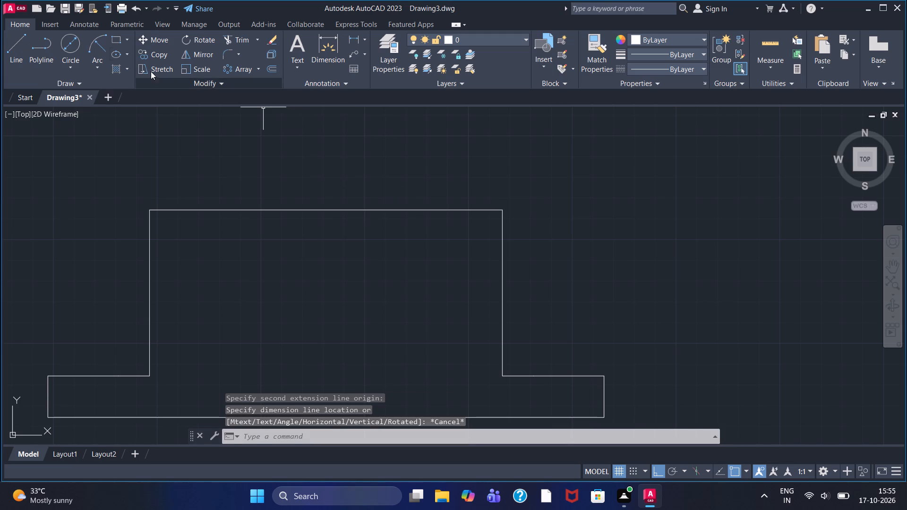
# Draw an 85-unit line along the top edge from its right corner toward the middle.
pyautogui.click(8, 50)
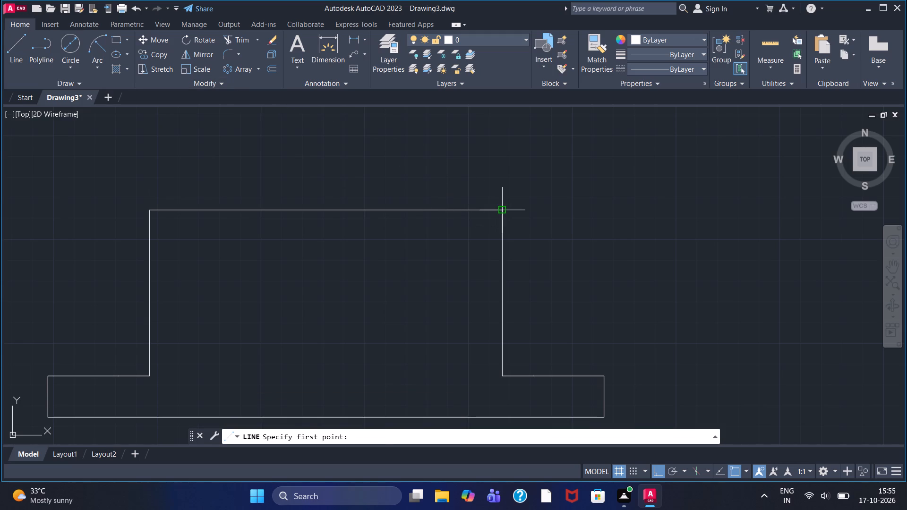
pyautogui.click(503, 207)
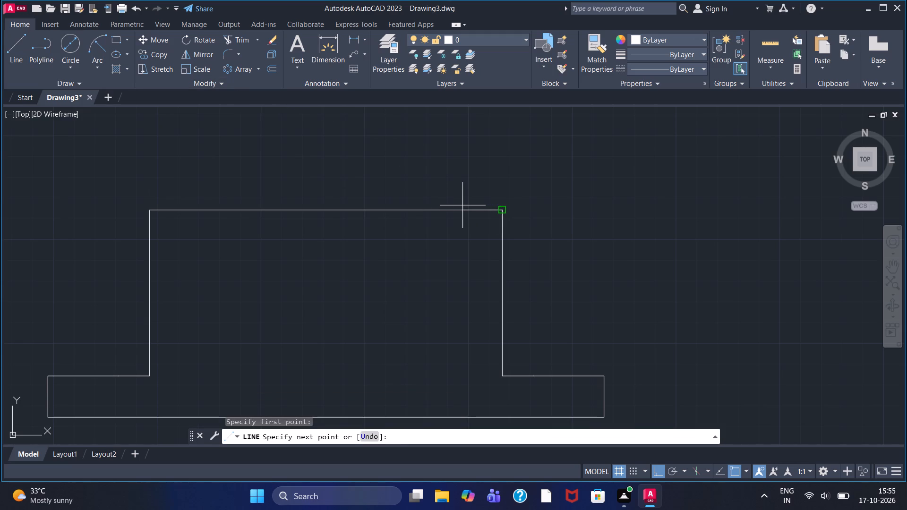
pyautogui.write('85')
pyautogui.press('Return')
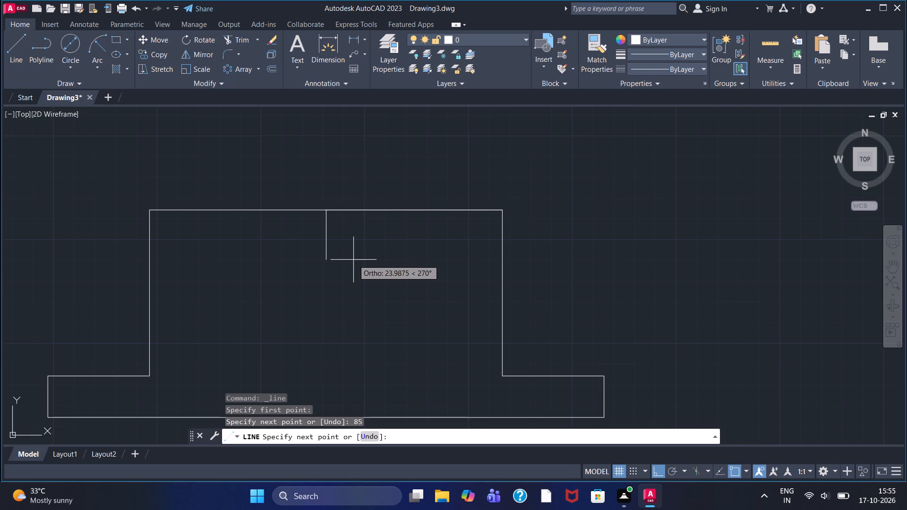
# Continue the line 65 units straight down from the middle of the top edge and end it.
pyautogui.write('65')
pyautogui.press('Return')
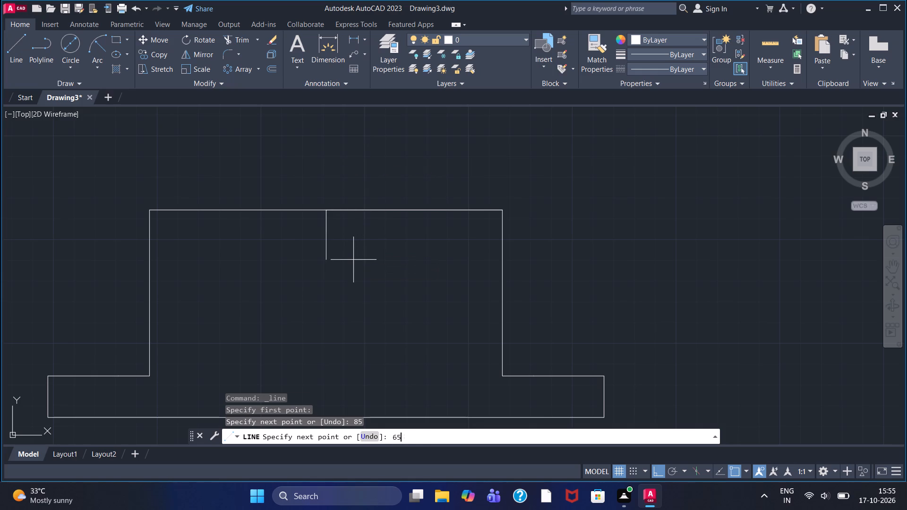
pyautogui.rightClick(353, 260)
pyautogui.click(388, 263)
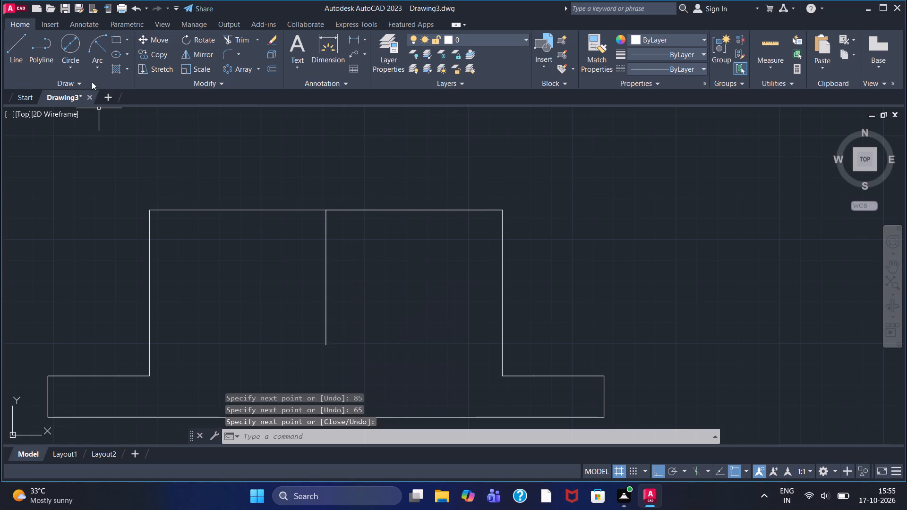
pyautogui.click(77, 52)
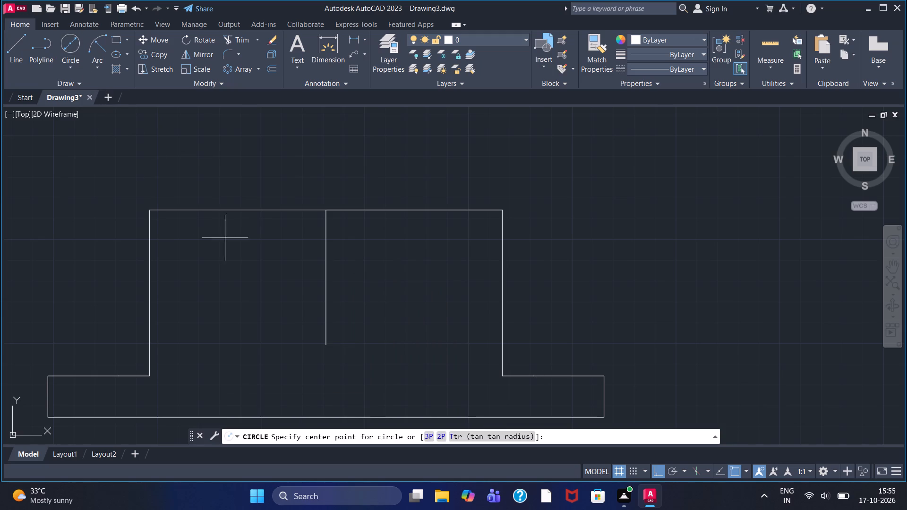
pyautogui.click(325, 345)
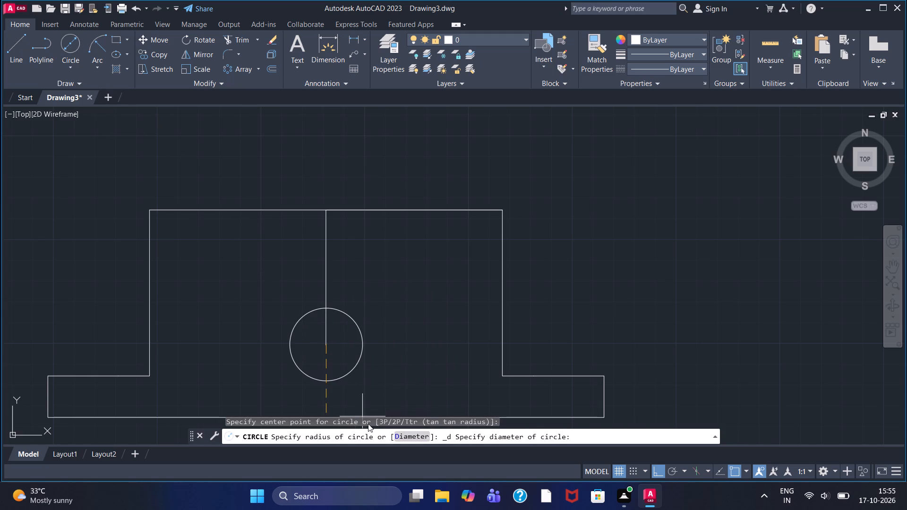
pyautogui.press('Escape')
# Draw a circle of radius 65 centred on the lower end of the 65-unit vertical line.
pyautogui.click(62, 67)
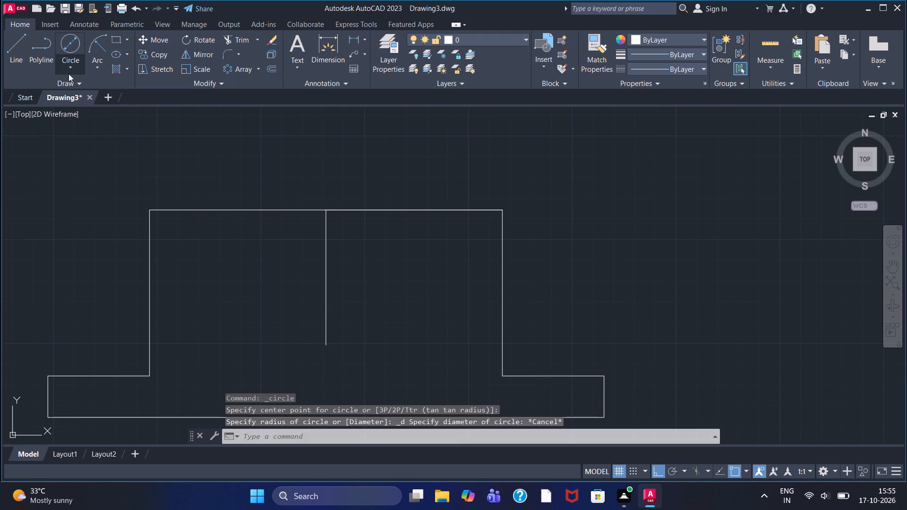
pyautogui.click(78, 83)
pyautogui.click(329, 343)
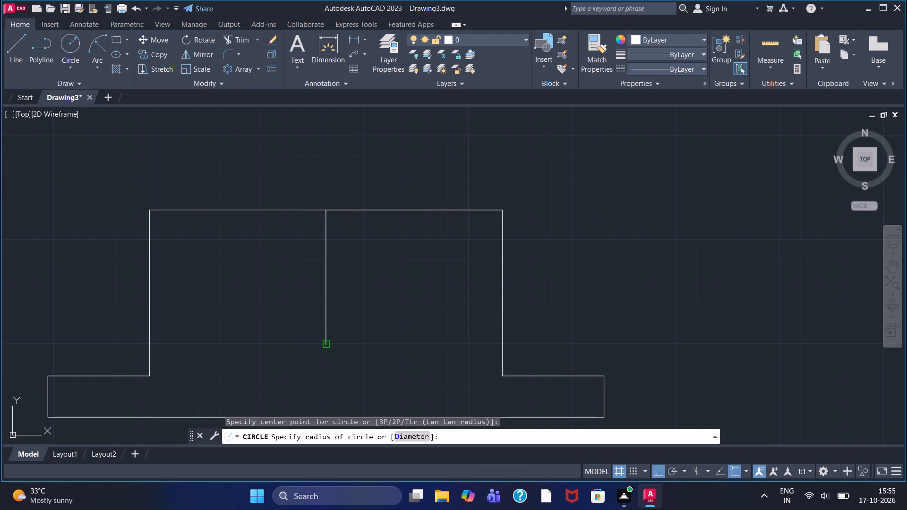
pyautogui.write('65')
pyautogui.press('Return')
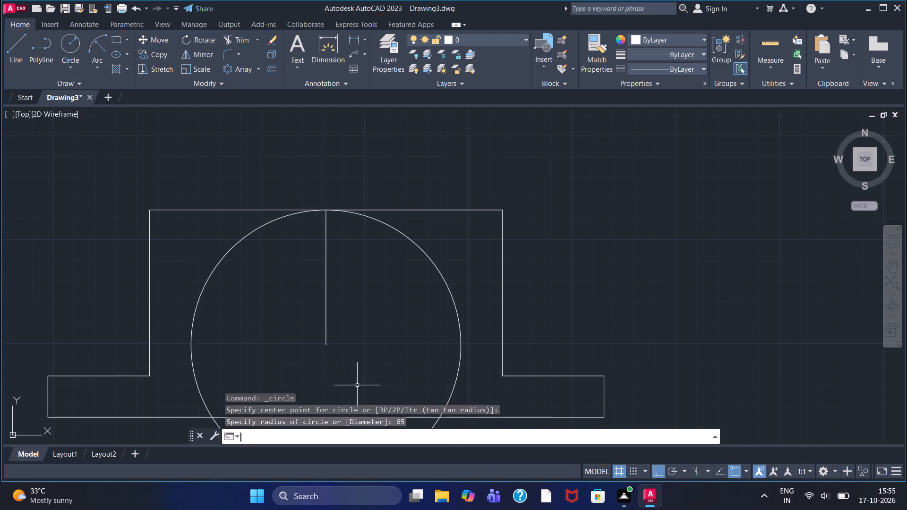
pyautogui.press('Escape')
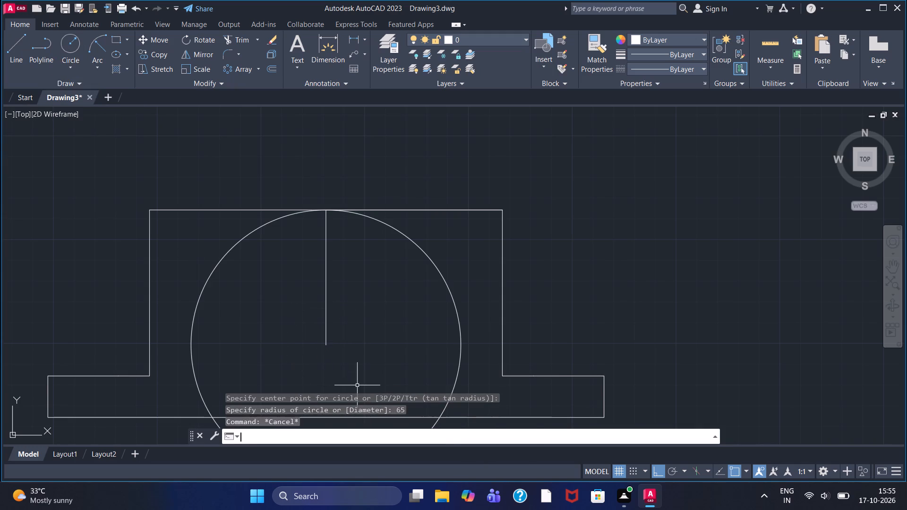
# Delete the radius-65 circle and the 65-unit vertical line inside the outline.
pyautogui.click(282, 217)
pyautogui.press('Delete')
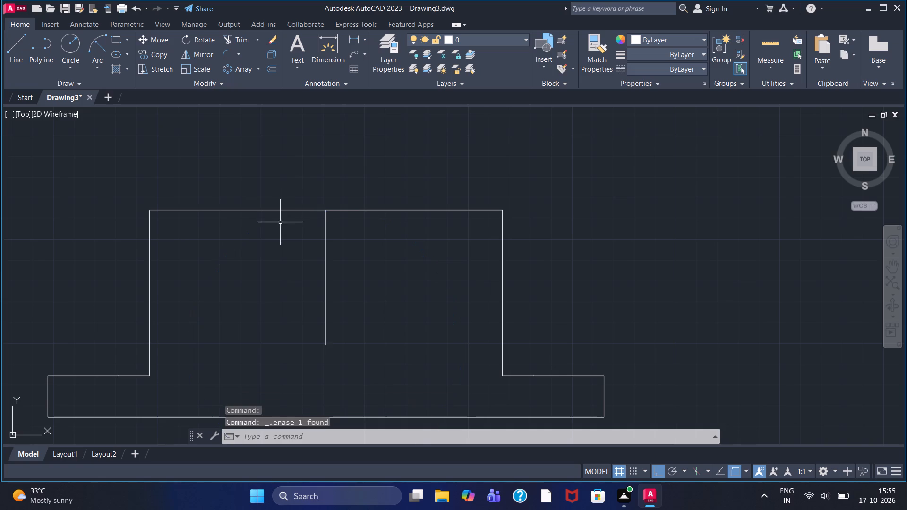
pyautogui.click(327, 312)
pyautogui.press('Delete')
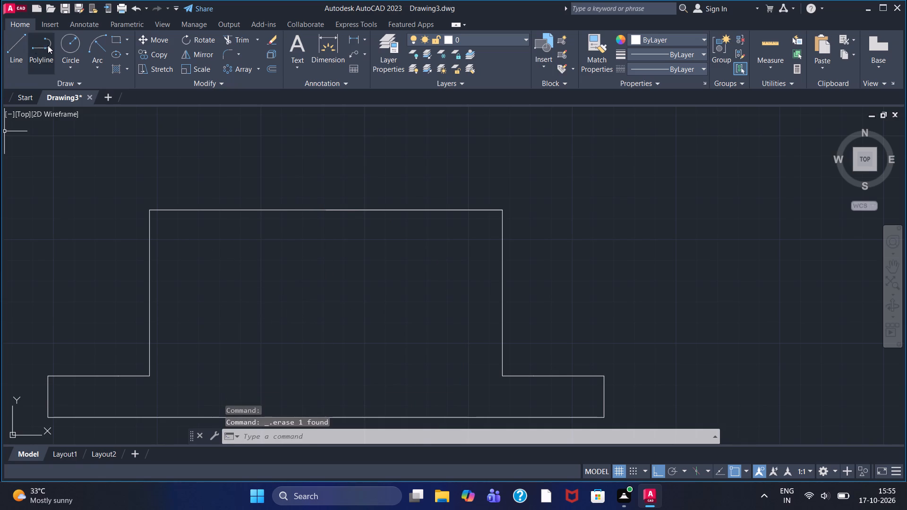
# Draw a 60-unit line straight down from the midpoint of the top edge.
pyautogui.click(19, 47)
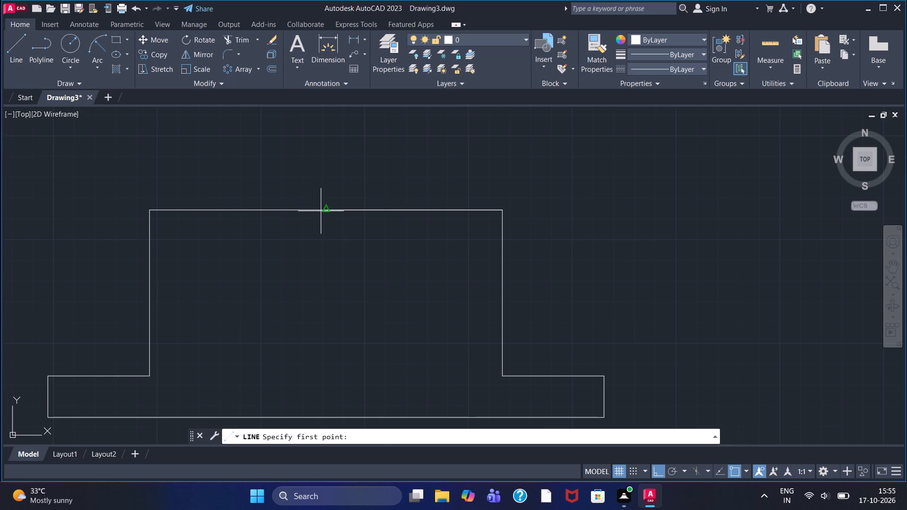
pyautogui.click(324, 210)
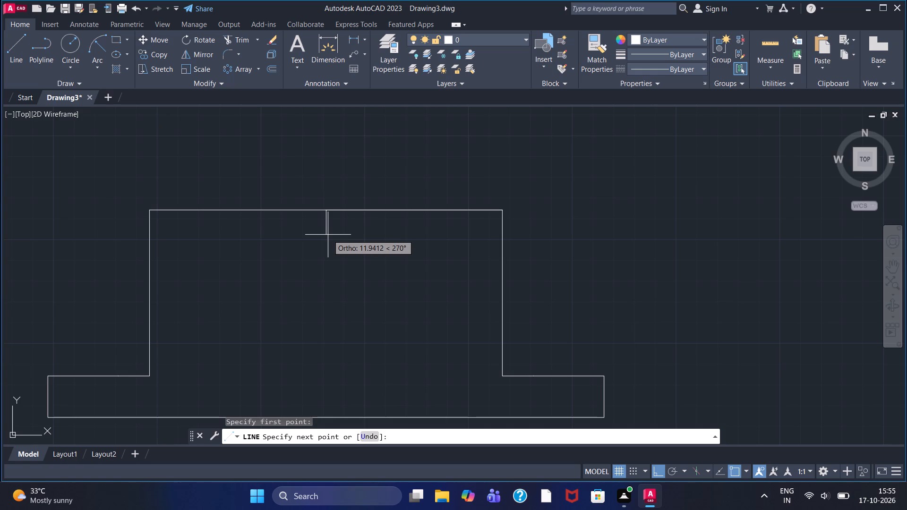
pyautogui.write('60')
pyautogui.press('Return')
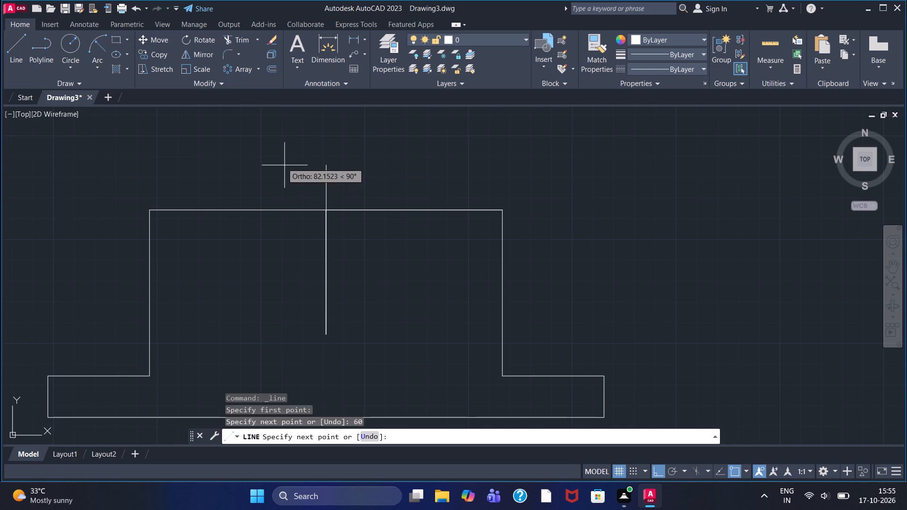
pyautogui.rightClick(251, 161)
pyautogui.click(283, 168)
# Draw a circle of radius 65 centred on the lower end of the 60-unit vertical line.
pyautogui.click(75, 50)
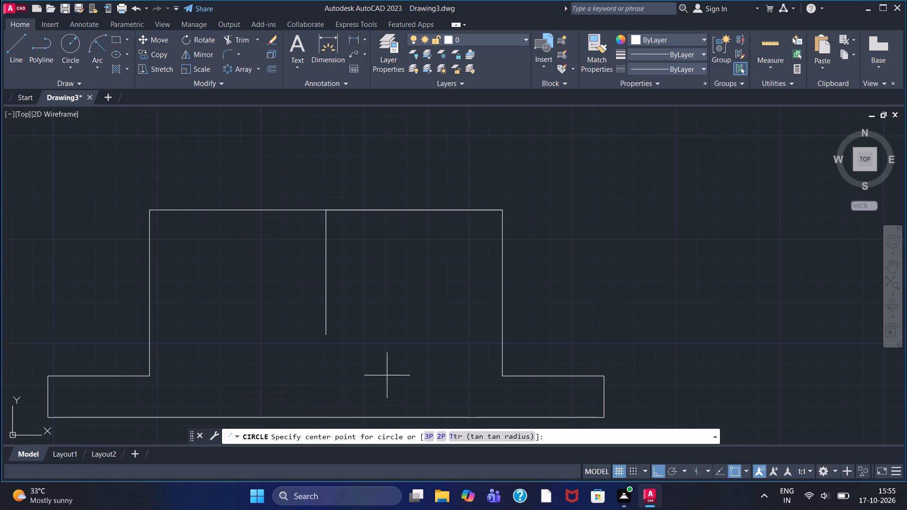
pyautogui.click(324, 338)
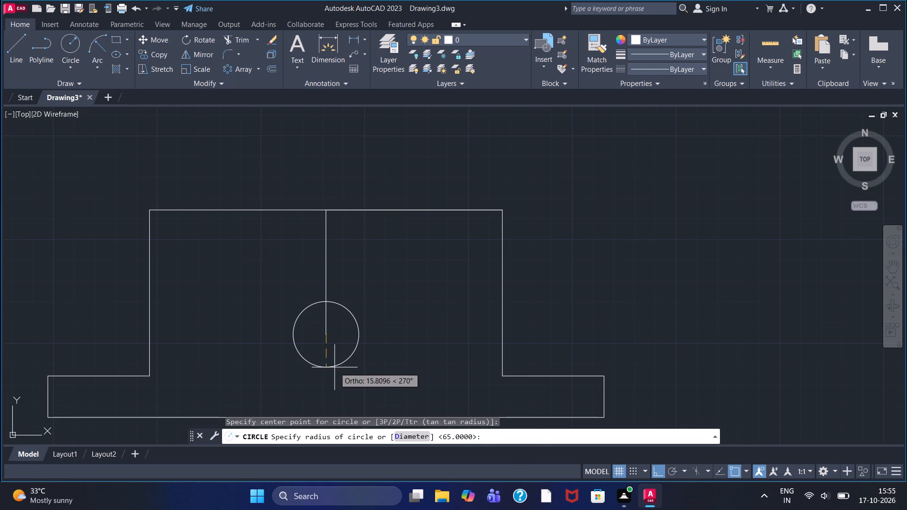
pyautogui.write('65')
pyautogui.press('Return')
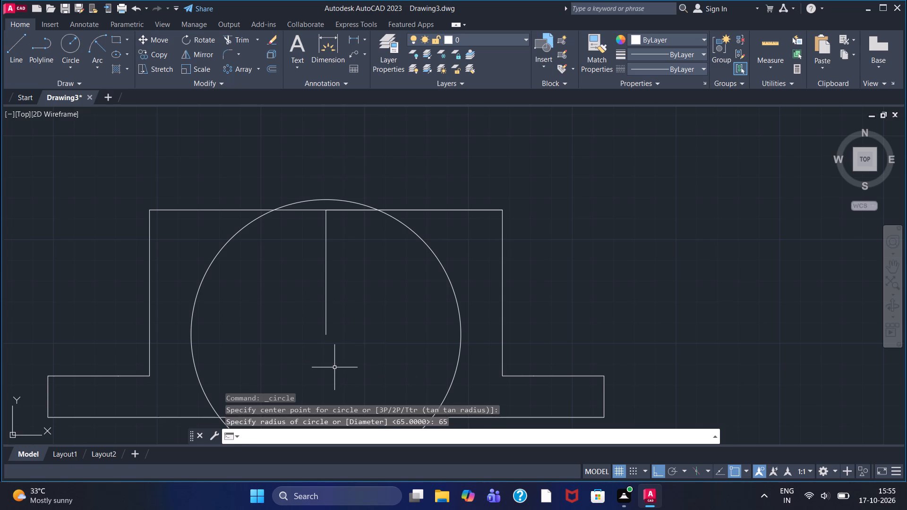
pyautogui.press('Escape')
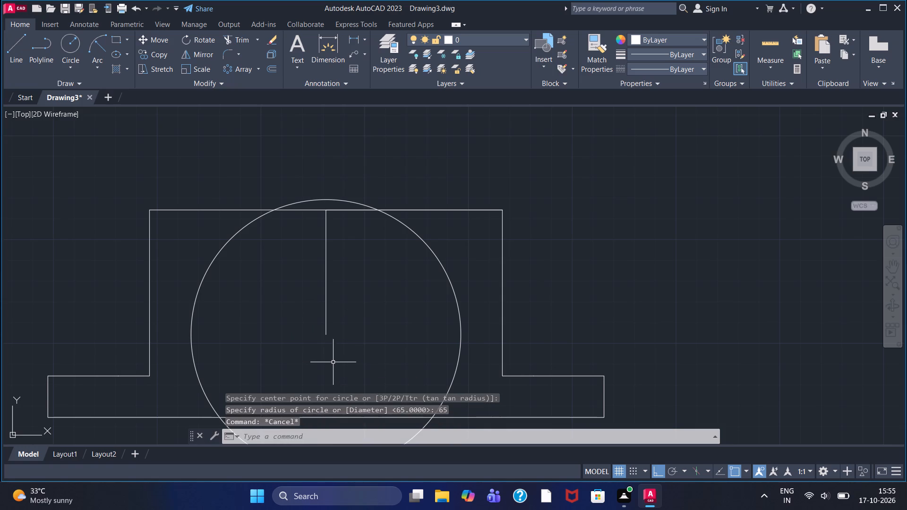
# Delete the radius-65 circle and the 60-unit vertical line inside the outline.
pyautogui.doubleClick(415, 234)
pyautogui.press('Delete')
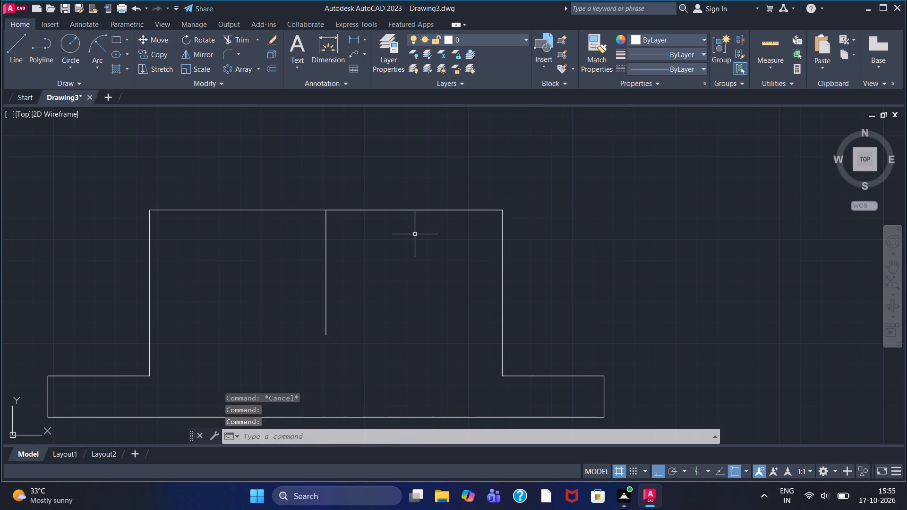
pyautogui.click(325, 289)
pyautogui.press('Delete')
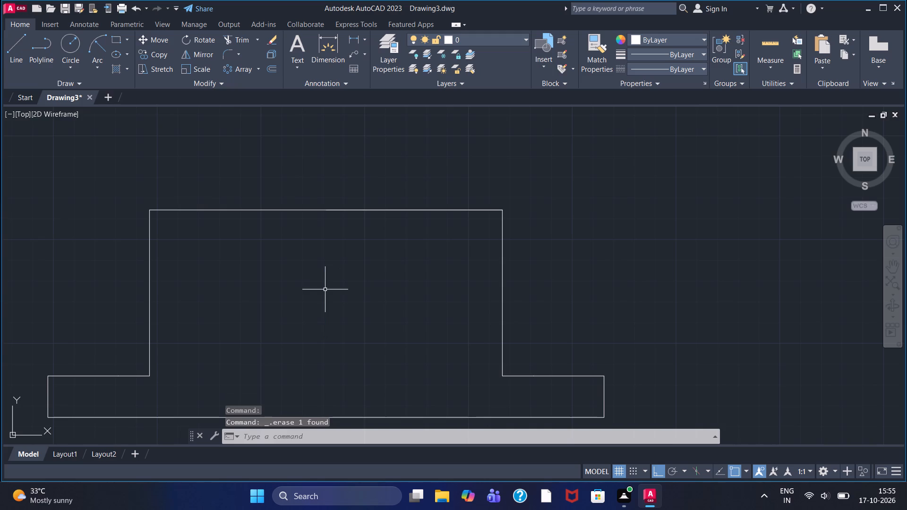
# Draw a 50-unit line straight down from the midpoint of the top edge.
pyautogui.click(7, 51)
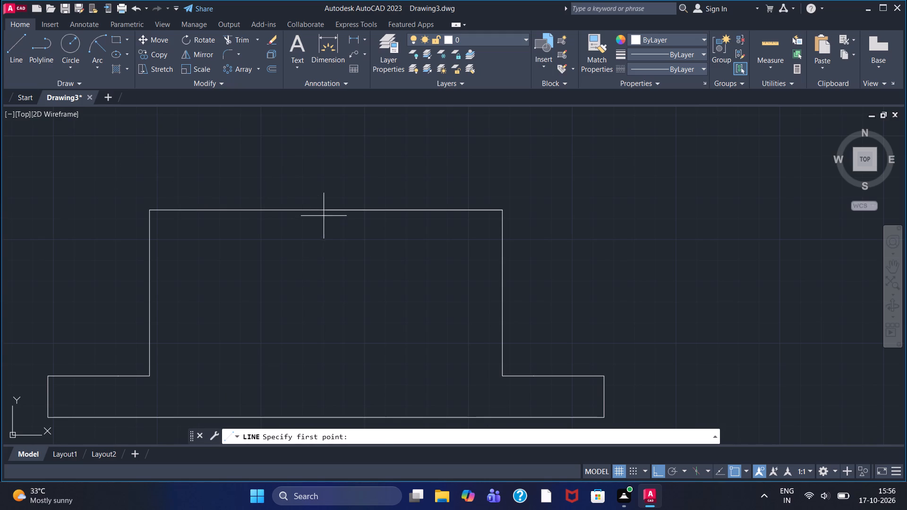
pyautogui.click(326, 209)
pyautogui.write('50')
pyautogui.press('Return')
pyautogui.rightClick(276, 287)
pyautogui.click(306, 292)
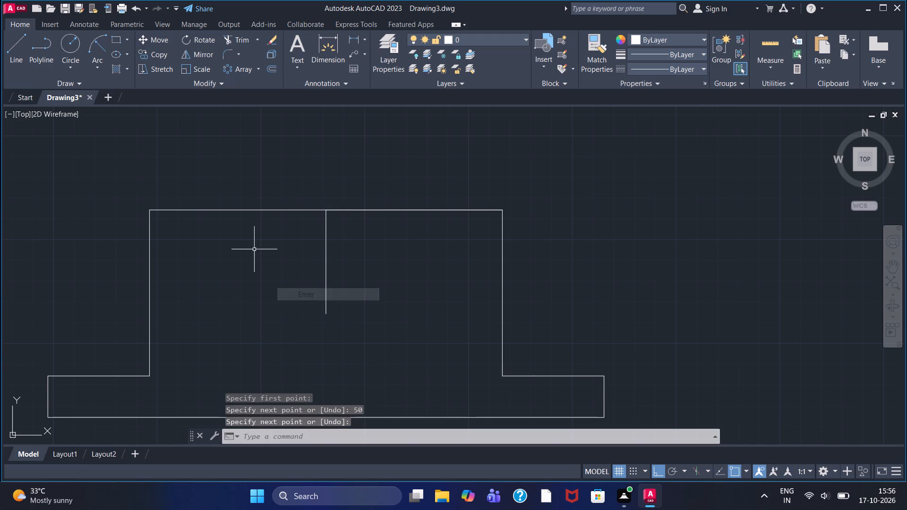
# Draw a circle of radius 65 centred on the lower end of the 50-unit vertical line.
pyautogui.moveTo(274, 263); pyautogui.dragTo(269, 224, button='middle')
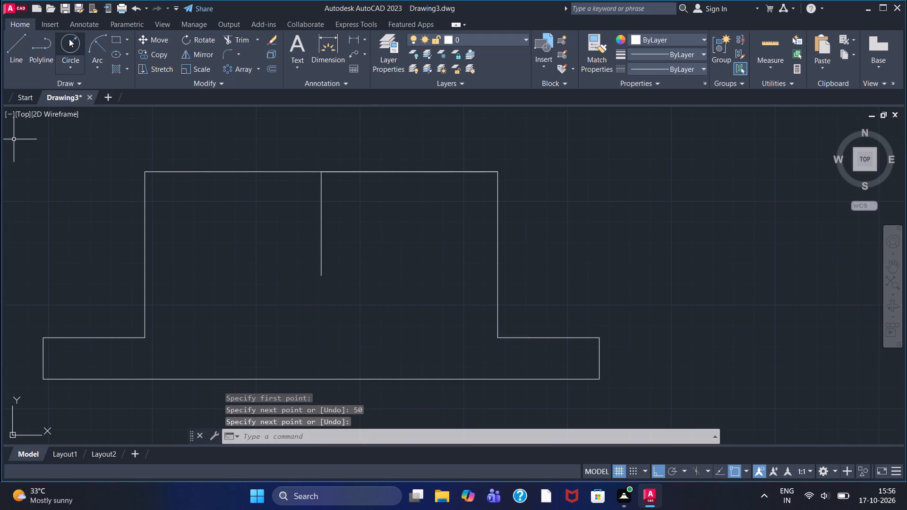
pyautogui.click(69, 39)
pyautogui.click(318, 272)
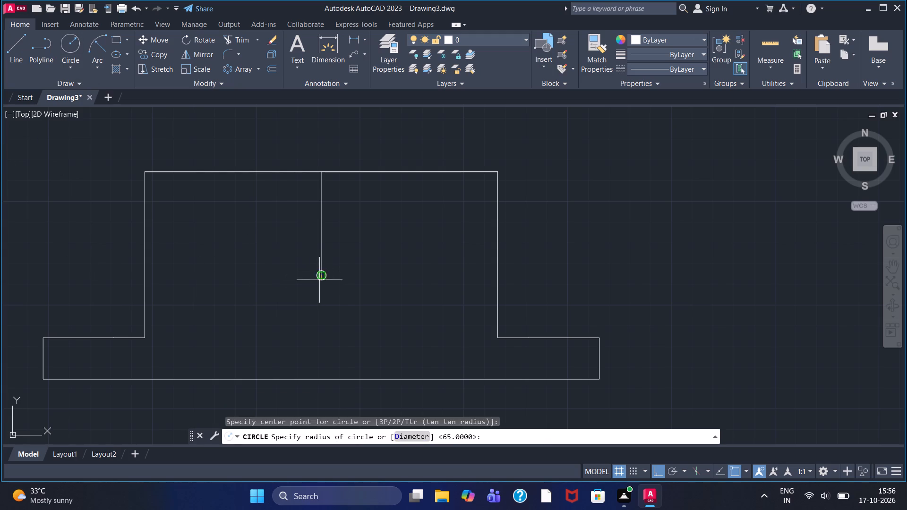
pyautogui.write('65')
pyautogui.press('Return')
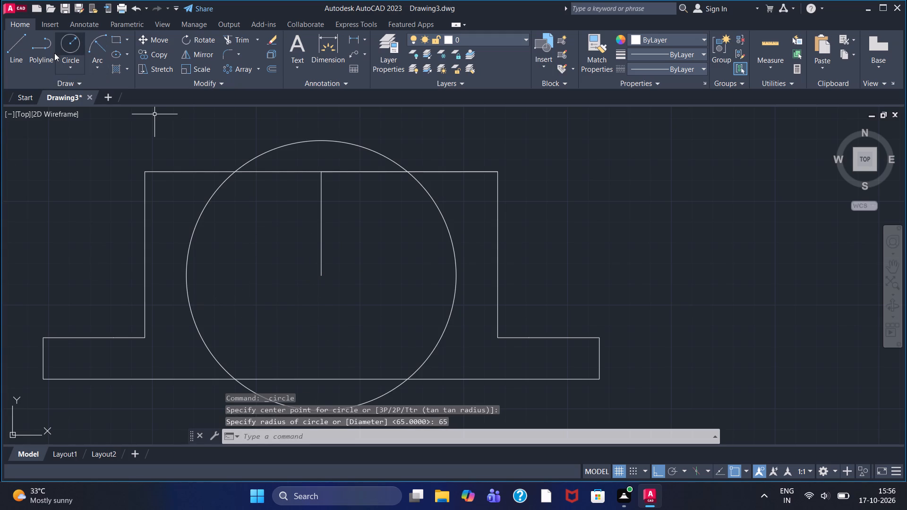
# Trim away the circle's two sides inside the outline and the top-edge segments lying beneath the upper arc.
pyautogui.doubleClick(224, 43)
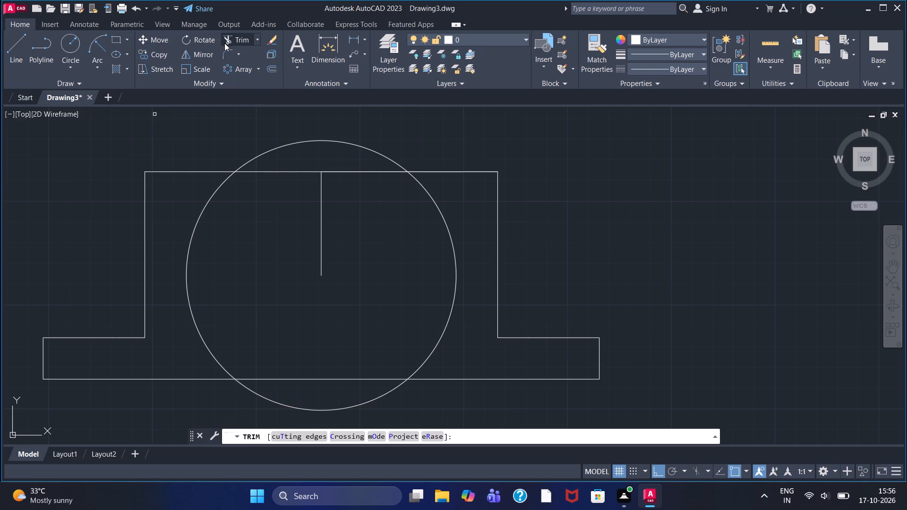
pyautogui.click(439, 211)
pyautogui.click(222, 185)
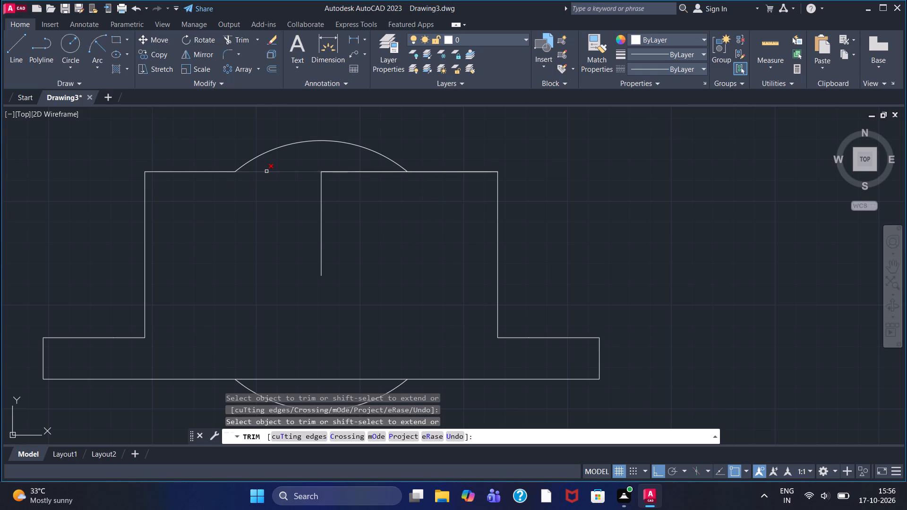
pyautogui.click(266, 171)
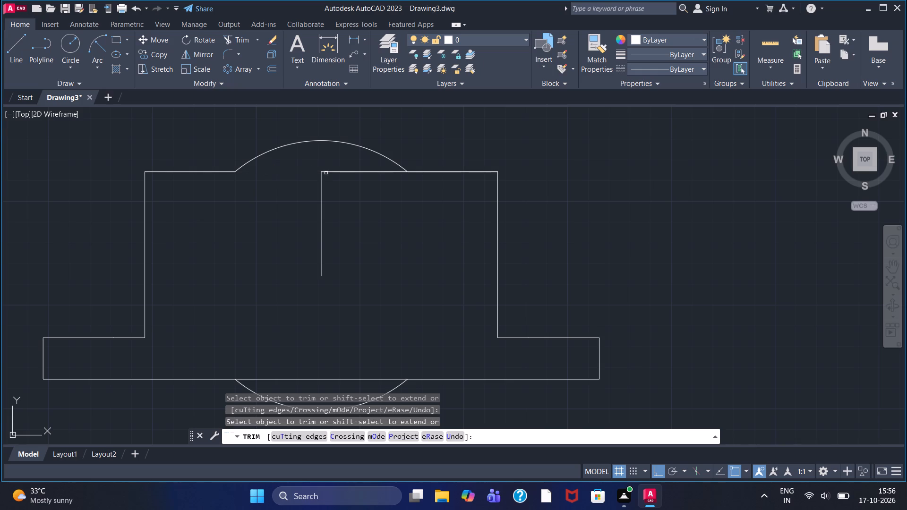
pyautogui.doubleClick(334, 173)
pyautogui.doubleClick(337, 171)
# Draw a 3-unit line up from the outline's top-right corner, continuing horizontally left across the arc to beyond the top-left corner.
pyautogui.click(13, 53)
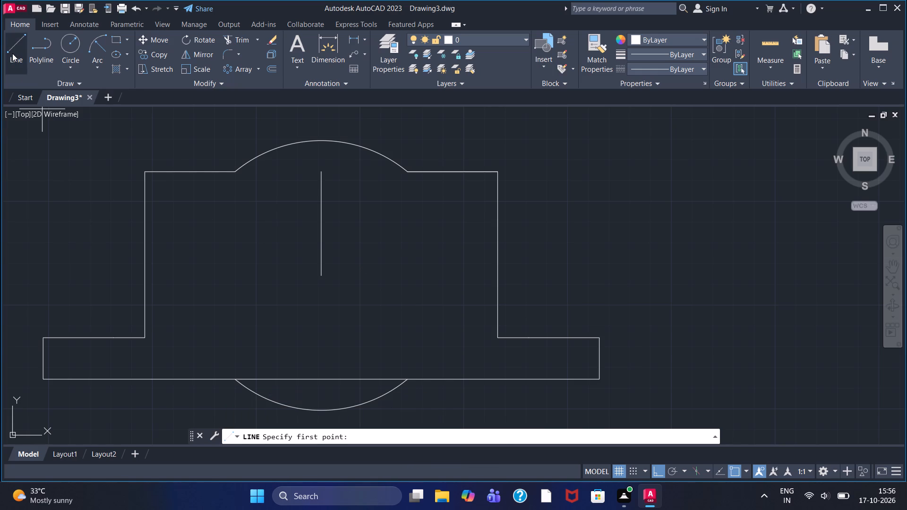
pyautogui.click(496, 172)
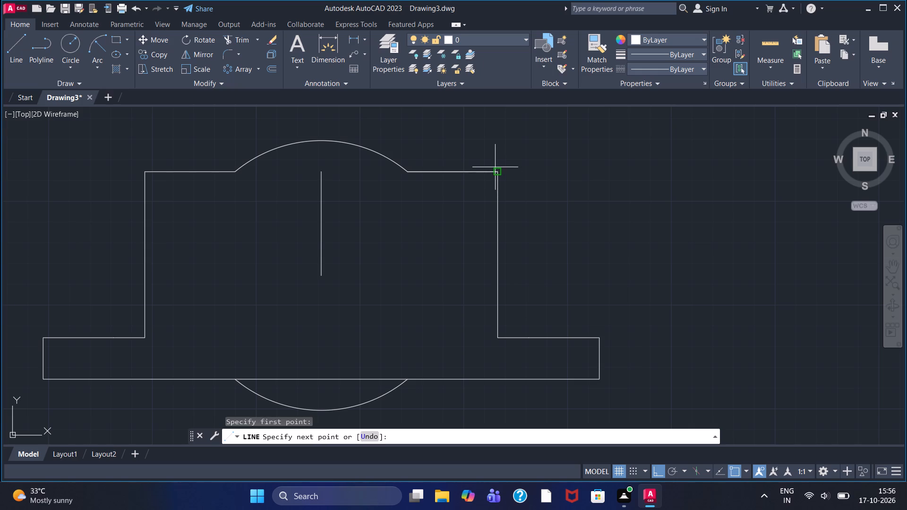
pyautogui.press('3')
pyautogui.press('Return')
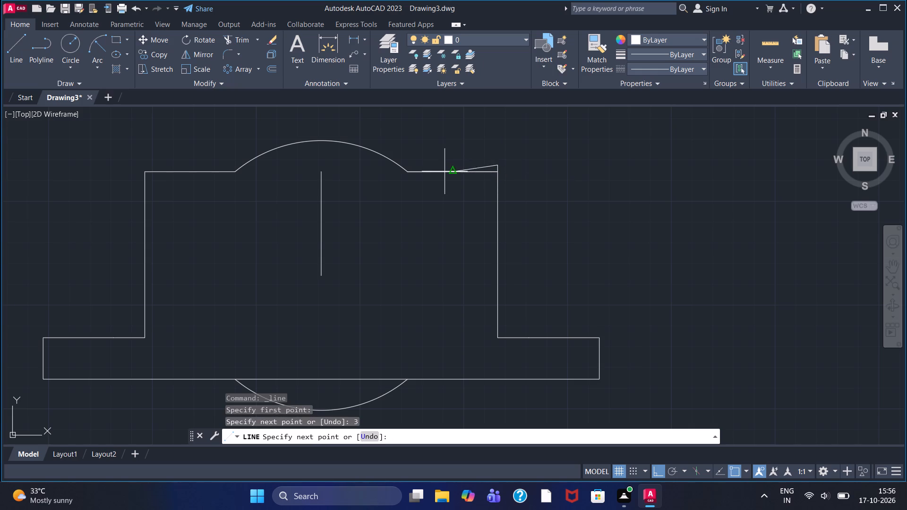
pyautogui.click(359, 163)
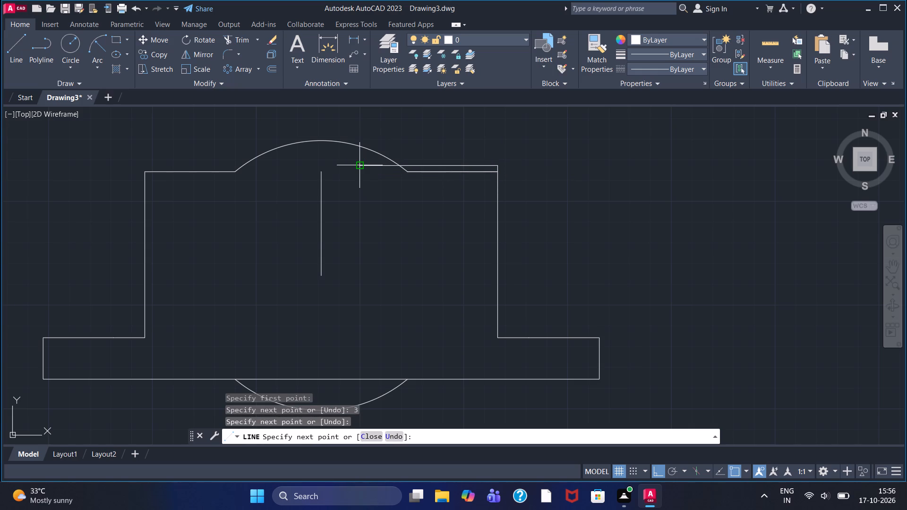
pyautogui.click(113, 161)
pyautogui.rightClick(111, 154)
pyautogui.click(128, 159)
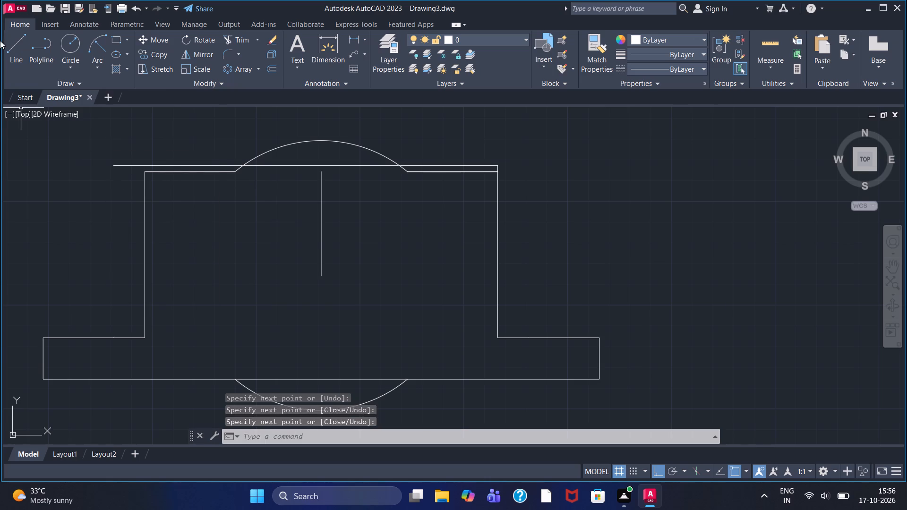
# Draw a vertical line up from the outline's top-left corner, crossing the new horizontal line.
pyautogui.click(12, 46)
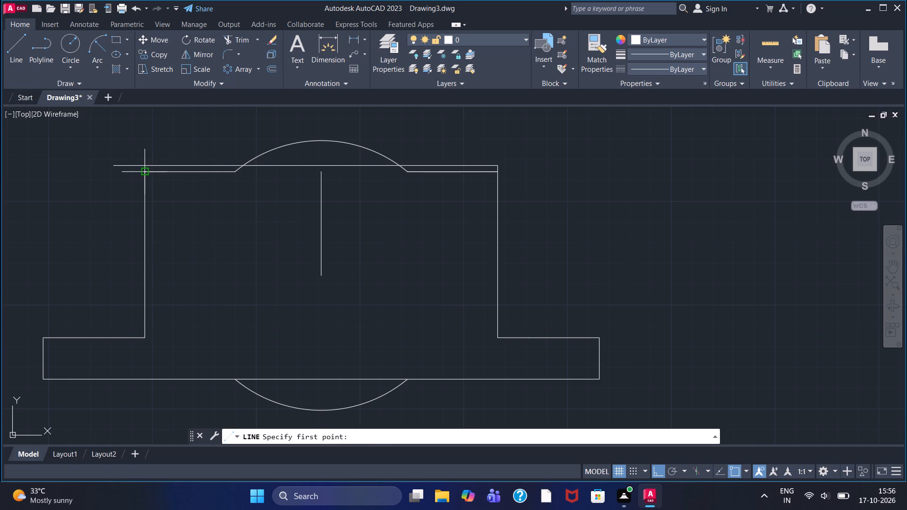
pyautogui.click(145, 170)
pyautogui.click(148, 121)
pyautogui.rightClick(148, 121)
pyautogui.click(174, 126)
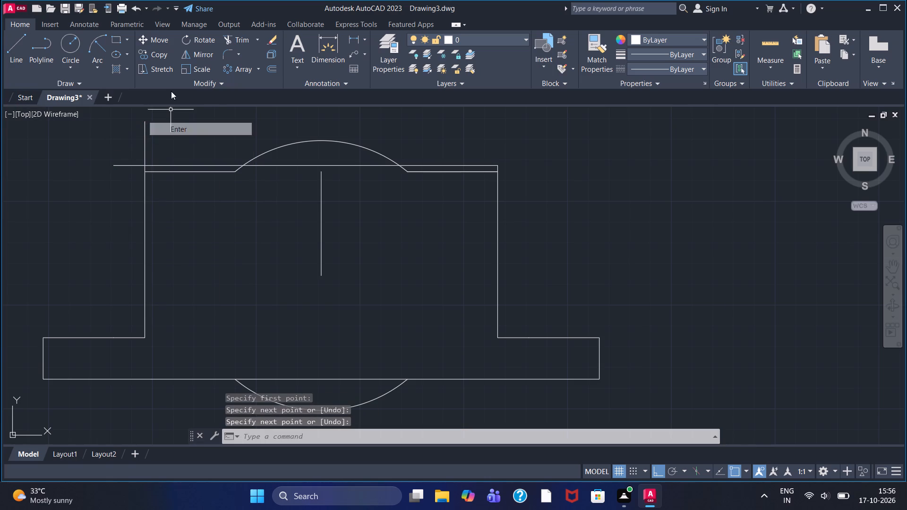
# Trim the overhanging line ends at the raised top-left corner and the raised horizontal line's portion inside the arc.
pyautogui.click(235, 35)
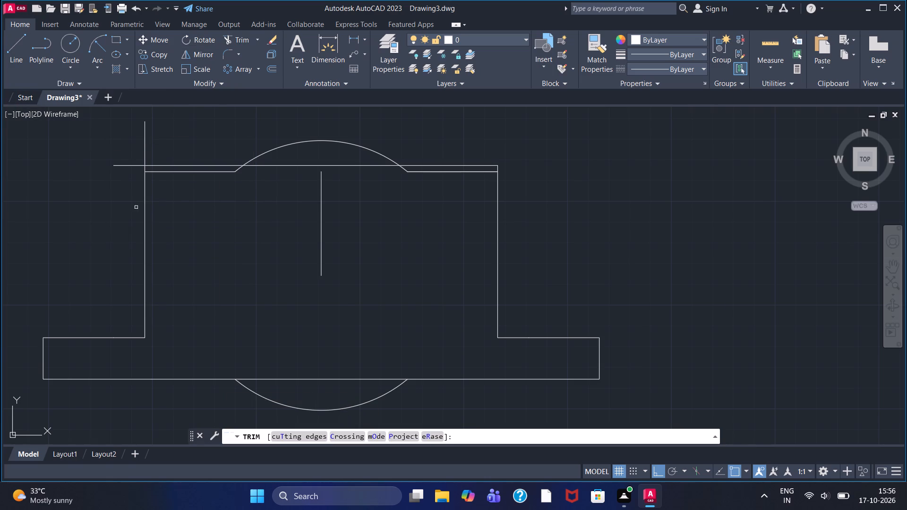
pyautogui.scroll(1, 132, 170)
pyautogui.click(134, 162)
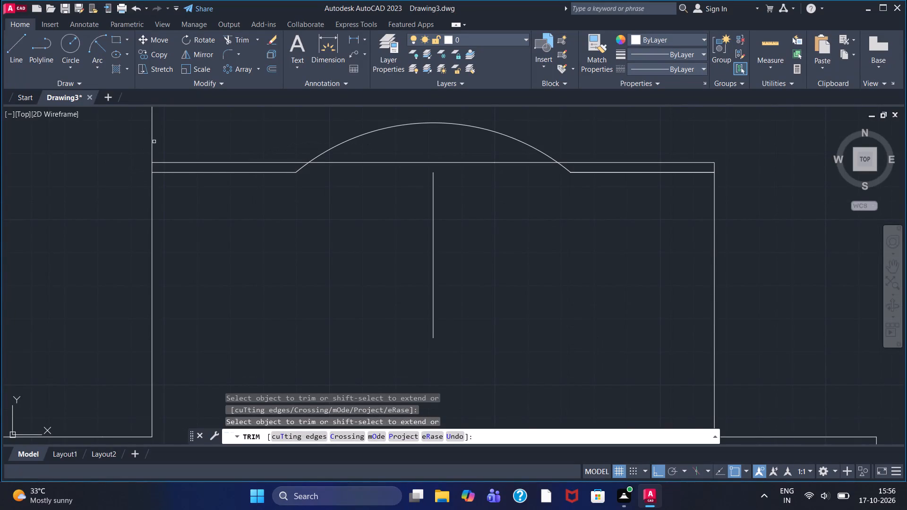
pyautogui.click(153, 138)
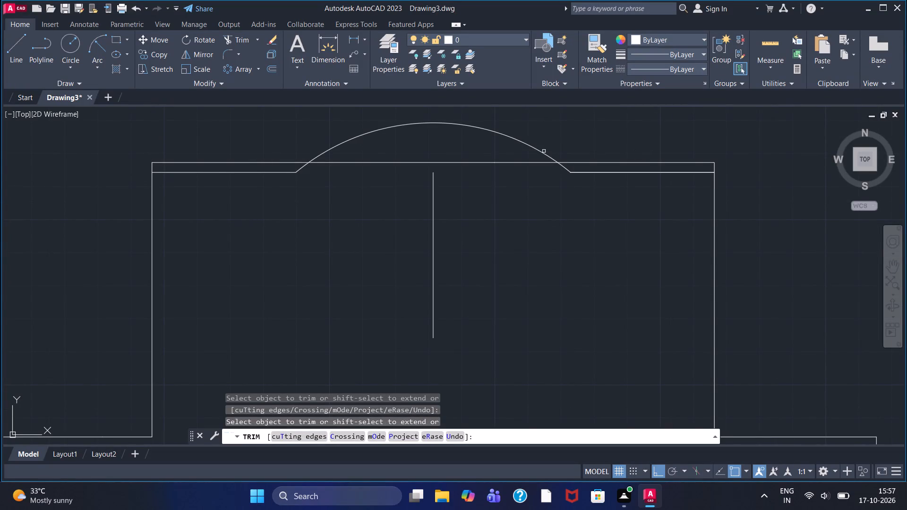
pyautogui.click(533, 161)
pyautogui.click(472, 163)
# Fillet the raised strip's top-right corner with radius 3.
pyautogui.scroll(-1, 402, 159)
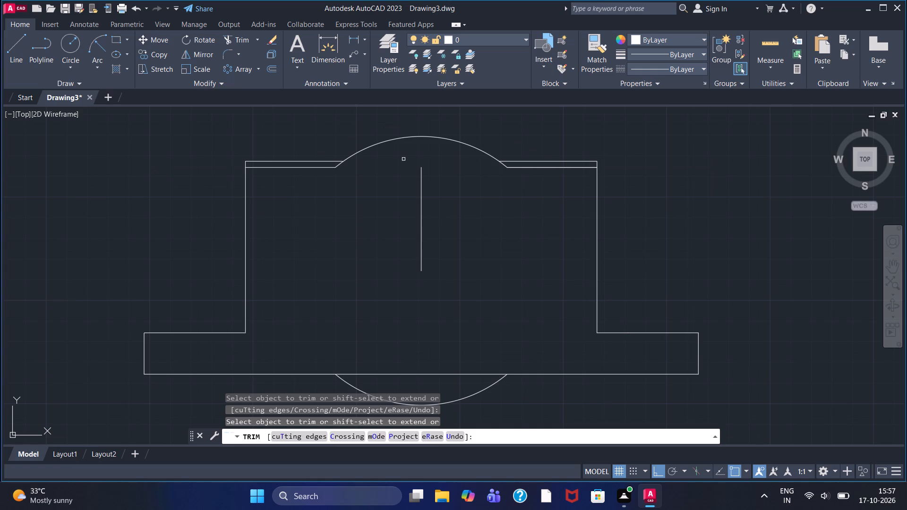
pyautogui.scroll(1, 570, 146)
pyautogui.scroll(-1, 572, 147)
pyautogui.scroll(1, 572, 147)
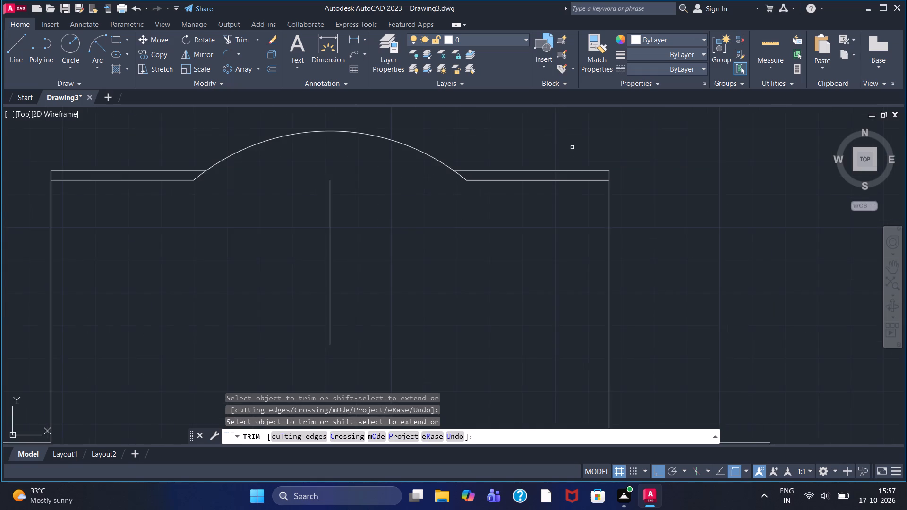
pyautogui.scroll(2, 572, 147)
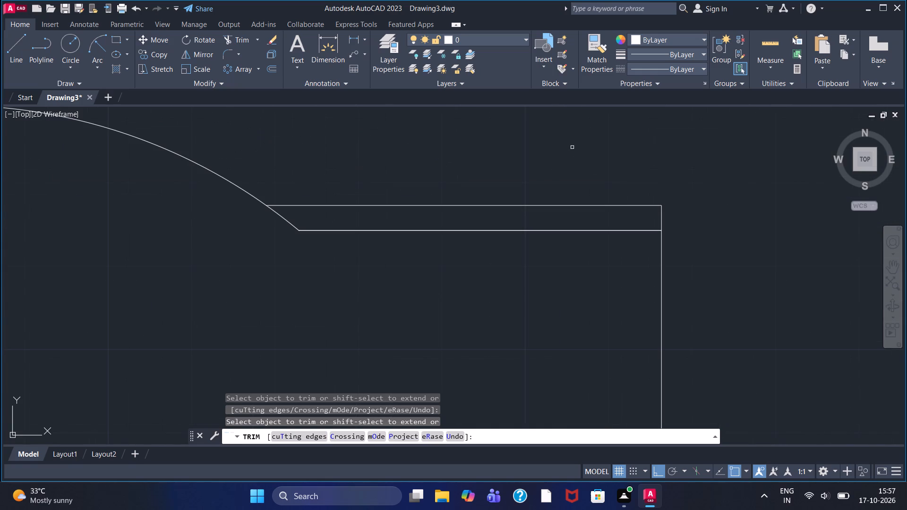
pyautogui.click(227, 50)
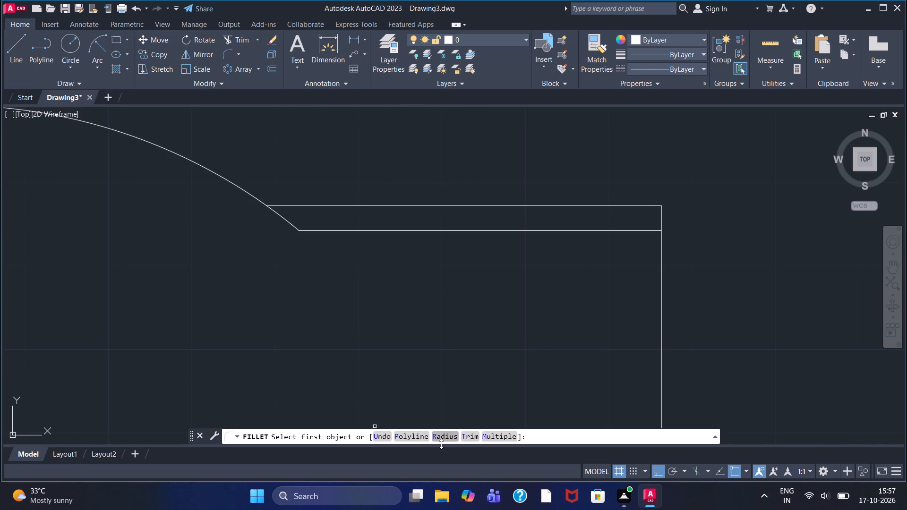
pyautogui.click(443, 437)
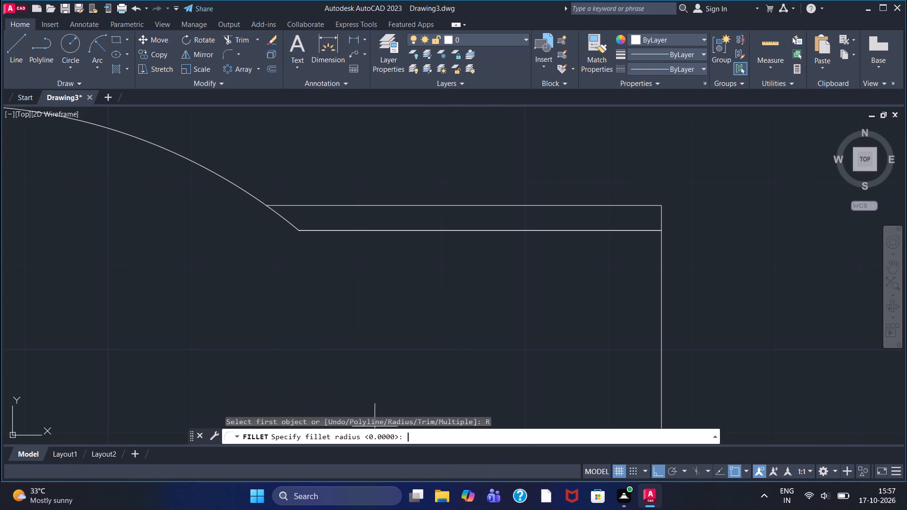
pyautogui.press('3')
pyautogui.press('Return')
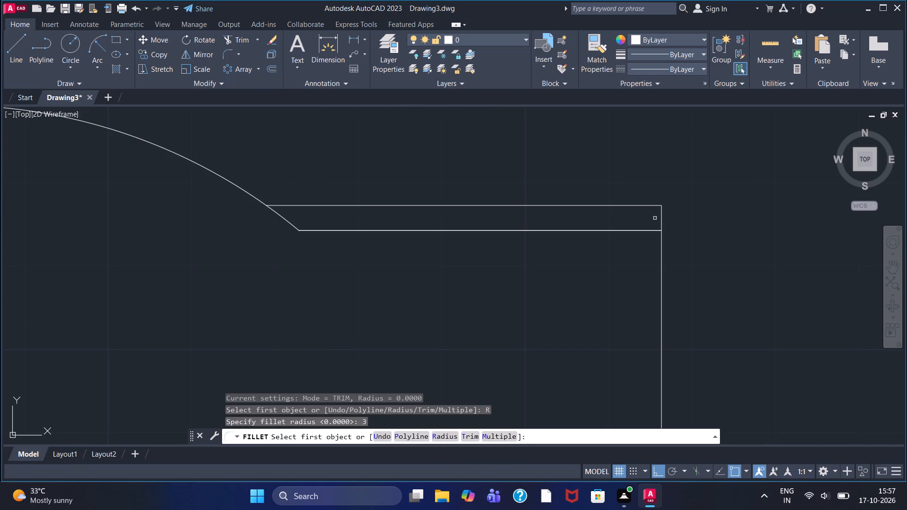
pyautogui.click(662, 221)
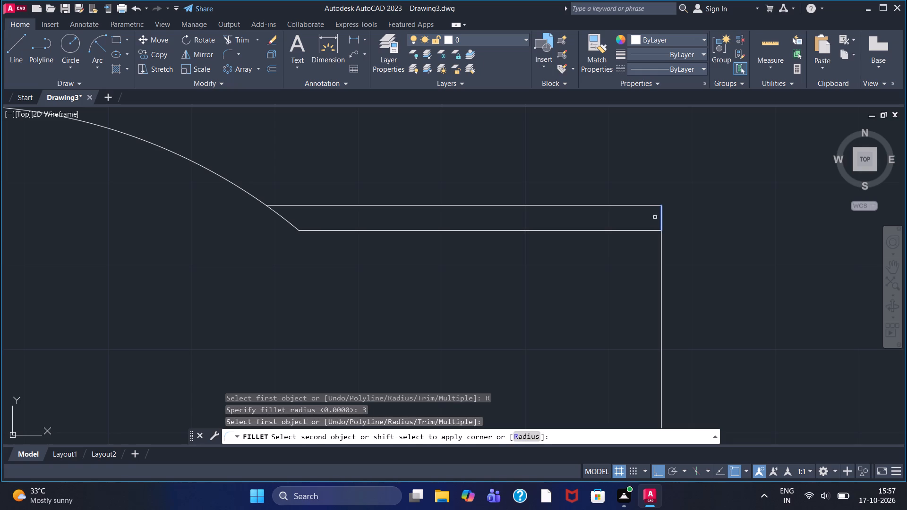
pyautogui.click(649, 205)
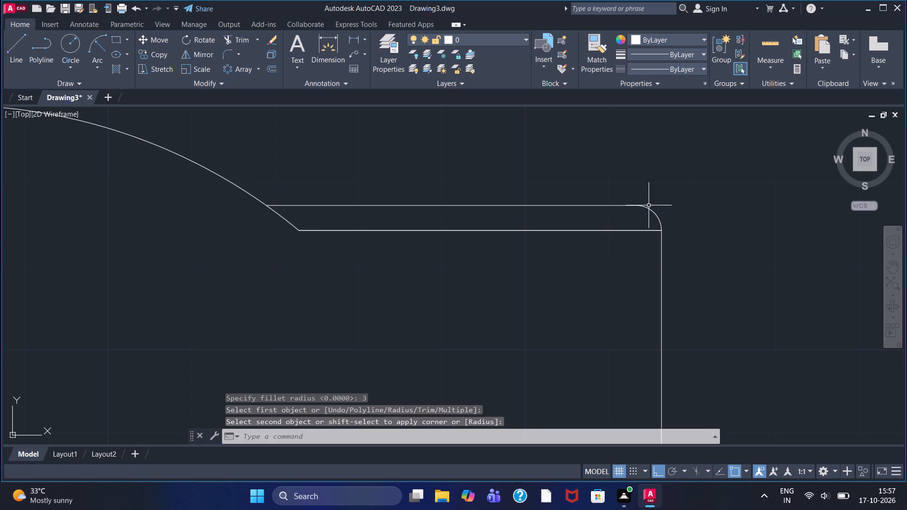
# Fillet the raised strip's top-left corner with the same radius of 3.
pyautogui.scroll(-1, 359, 226)
pyautogui.moveTo(245, 229); pyautogui.dragTo(317, 253, button='middle')
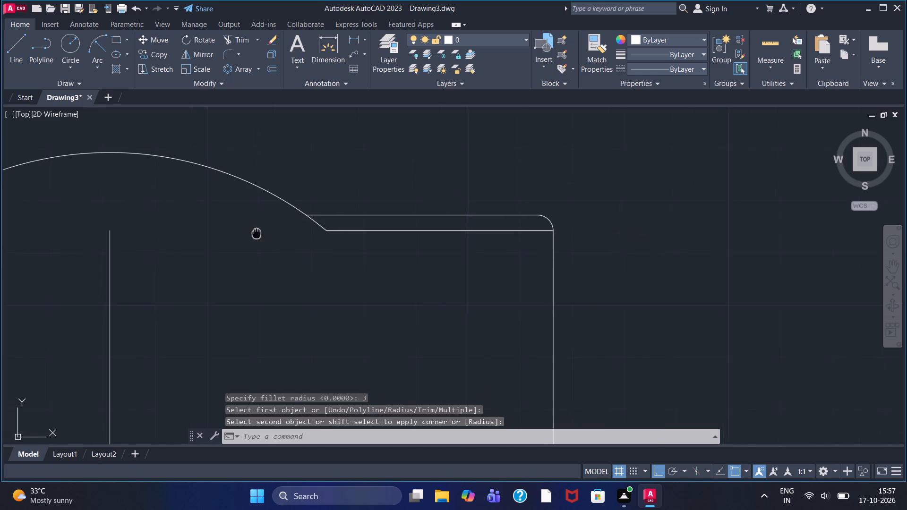
pyautogui.moveTo(317, 253); pyautogui.dragTo(530, 283, button='middle')
pyautogui.moveTo(181, 263); pyautogui.dragTo(405, 281, button='middle')
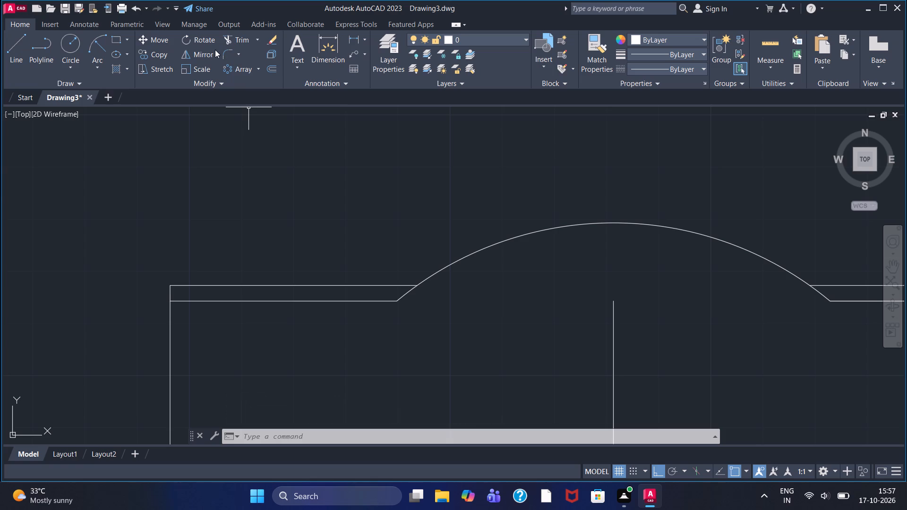
pyautogui.rightClick(257, 340)
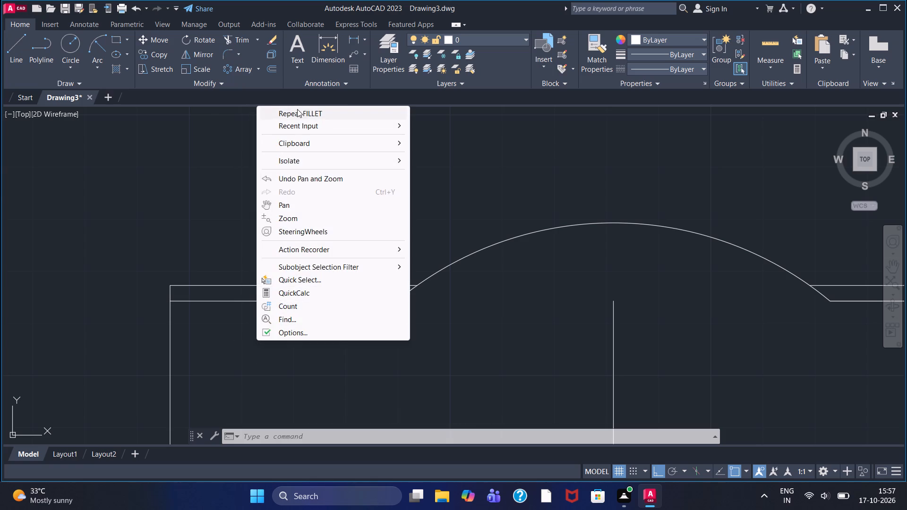
pyautogui.click(297, 109)
pyautogui.click(170, 293)
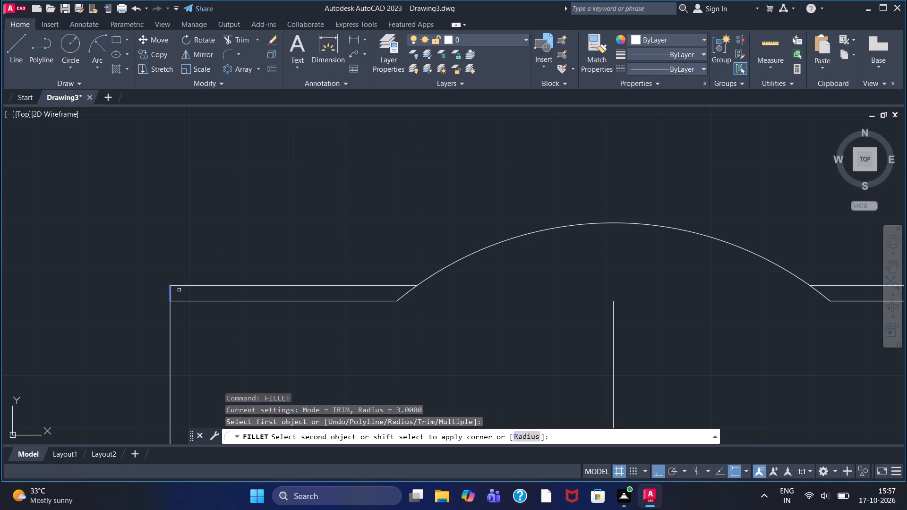
pyautogui.click(185, 284)
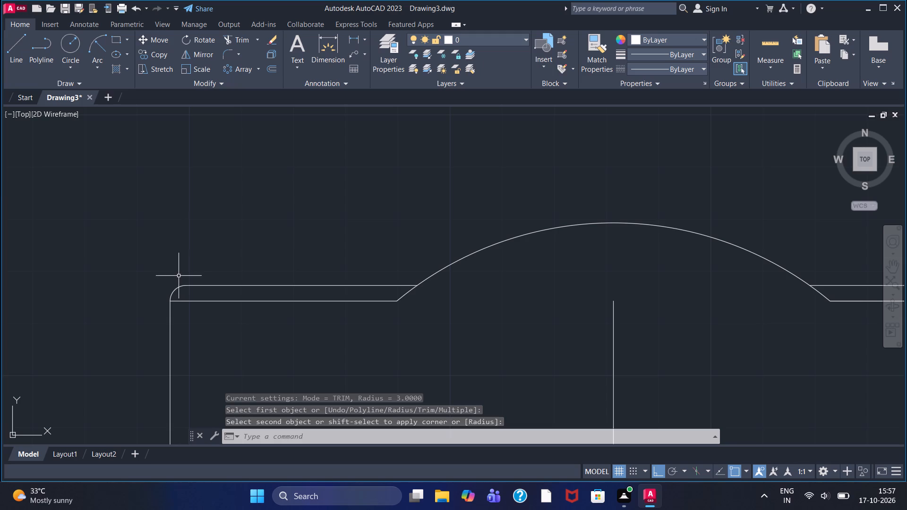
# Draw a 2-unit line up from the raised left edge's end at the arc, continuing horizontally left past the filleted corner.
pyautogui.click(18, 57)
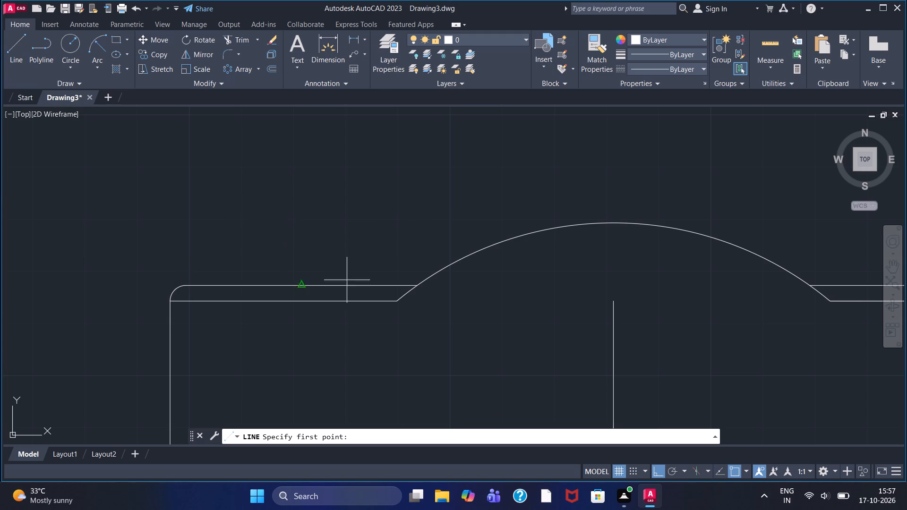
pyautogui.click(413, 286)
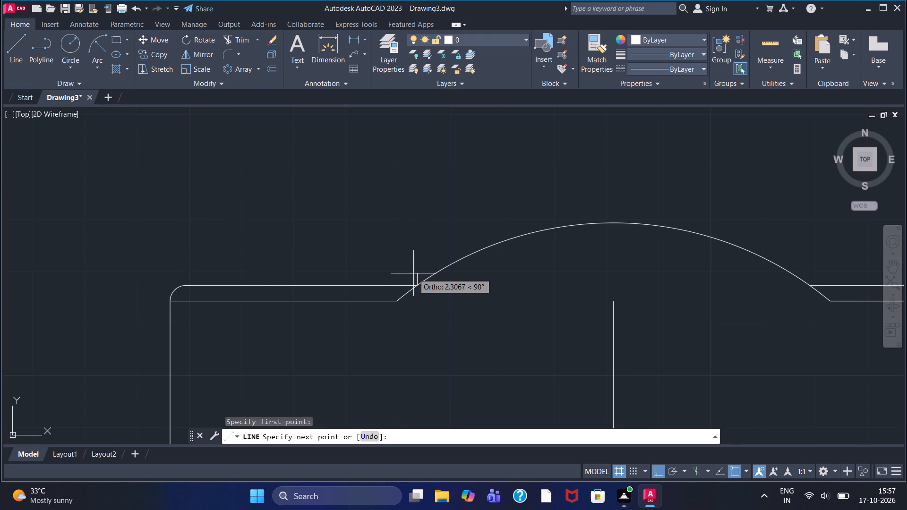
pyautogui.press('2')
pyautogui.press('Return')
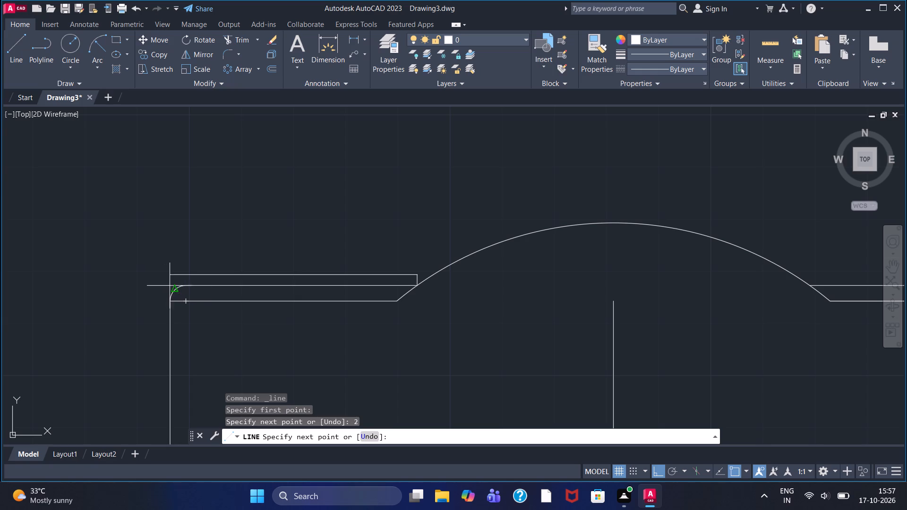
pyautogui.click(147, 279)
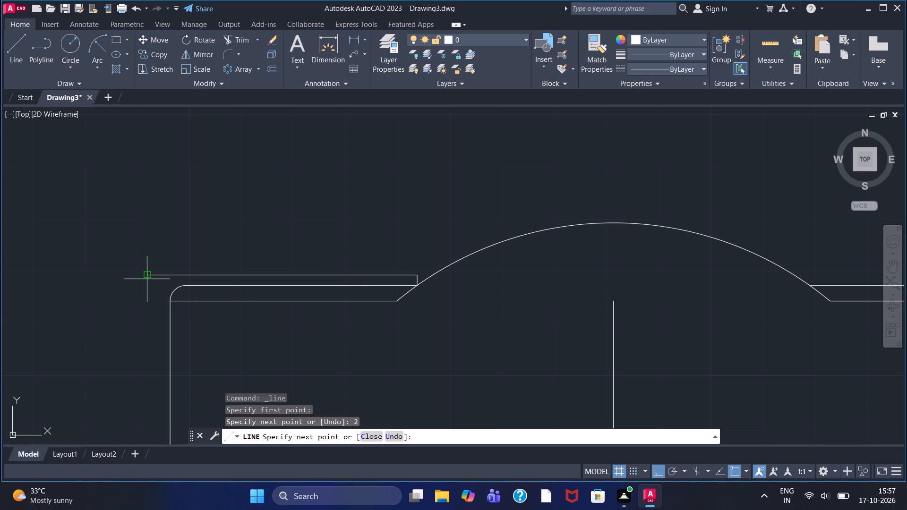
pyautogui.rightClick(147, 279)
pyautogui.click(158, 283)
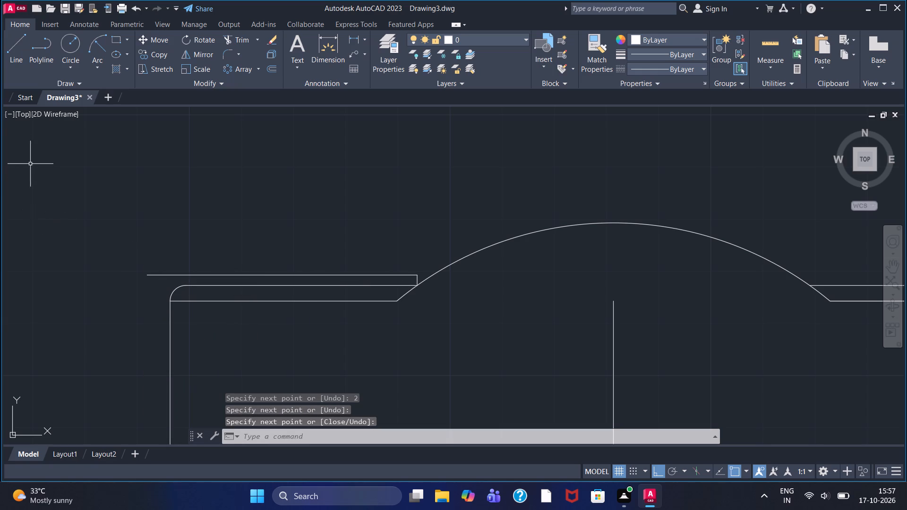
# Draw a vertical line up from the end of the left strip's corner fillet, past the strip's upper horizontal line.
pyautogui.click(14, 44)
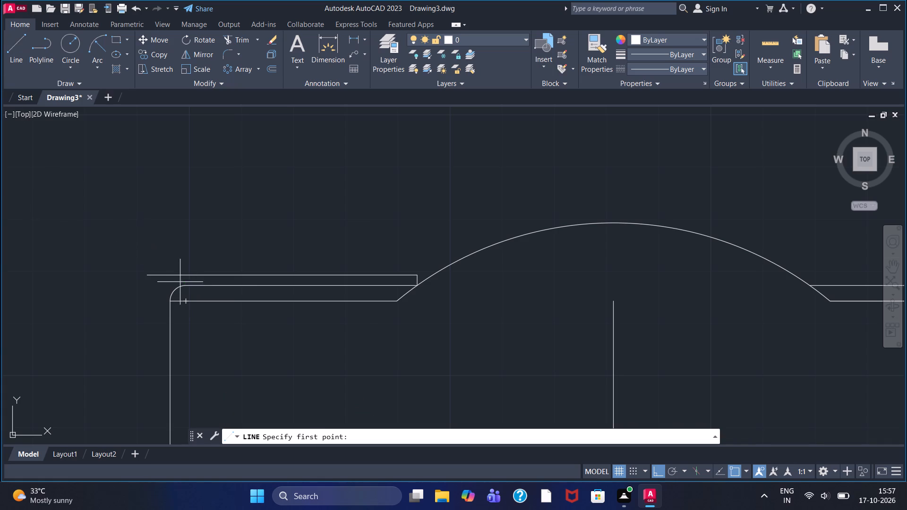
pyautogui.click(182, 287)
pyautogui.click(197, 239)
pyautogui.rightClick(197, 239)
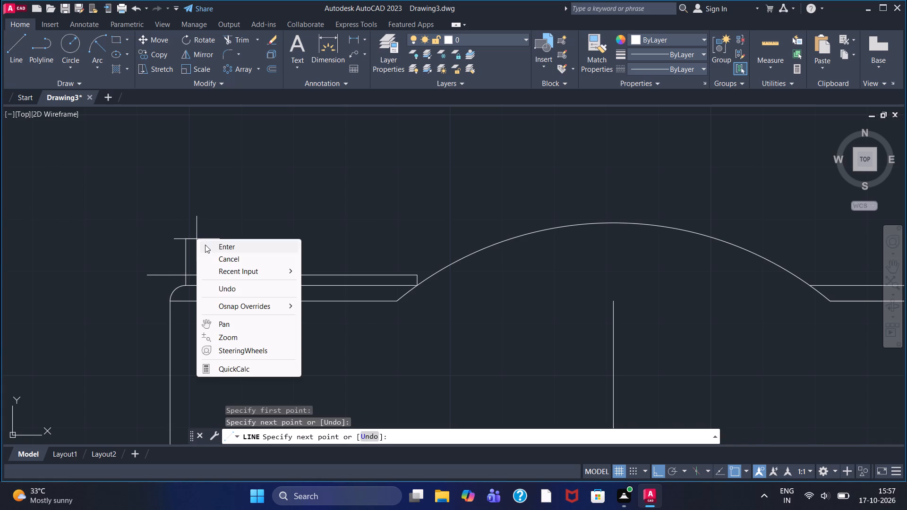
pyautogui.click(205, 245)
# Trim the overhanging ends of the upper horizontal line and the vertical line at the left strip's outer corner.
pyautogui.click(234, 41)
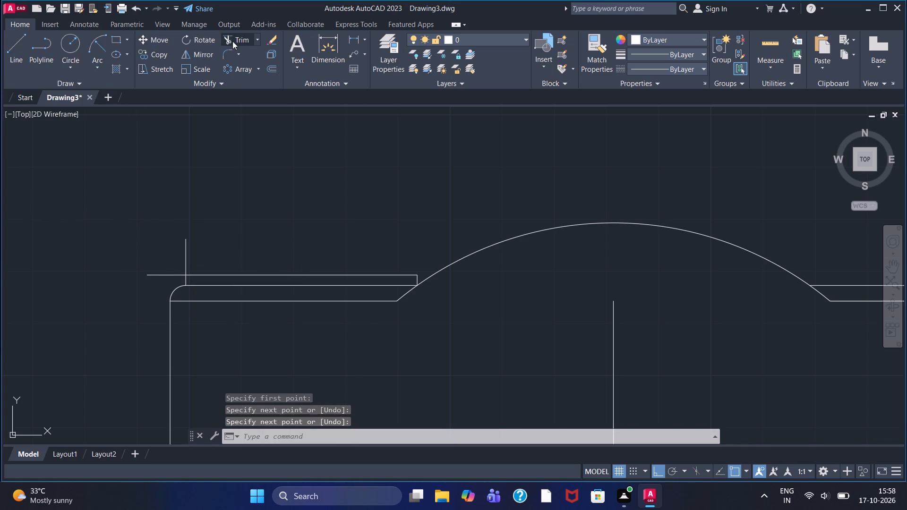
pyautogui.click(159, 273)
pyautogui.click(163, 281)
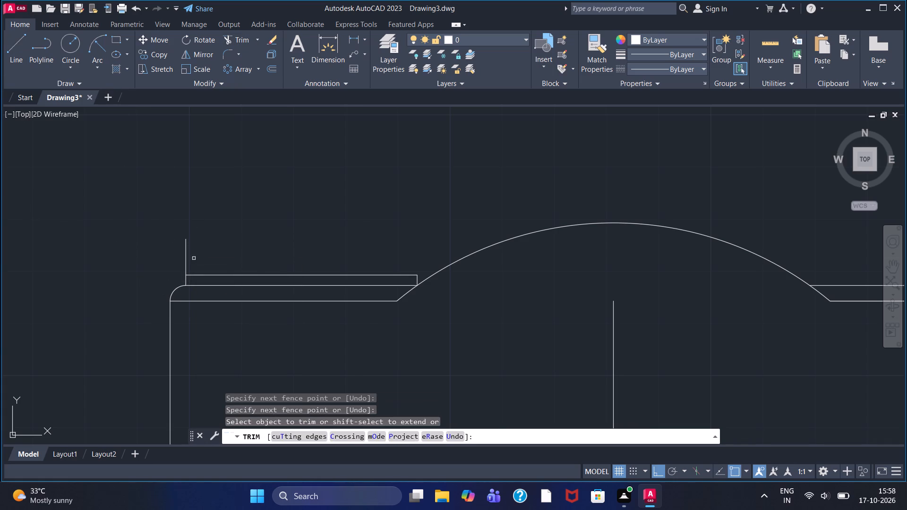
pyautogui.moveTo(195, 252); pyautogui.dragTo(173, 258)
# Draw a 2-unit line up from the end of the right strip's corner fillet, continuing horizontally left past the arc.
pyautogui.moveTo(334, 239); pyautogui.dragTo(116, 240, button='middle')
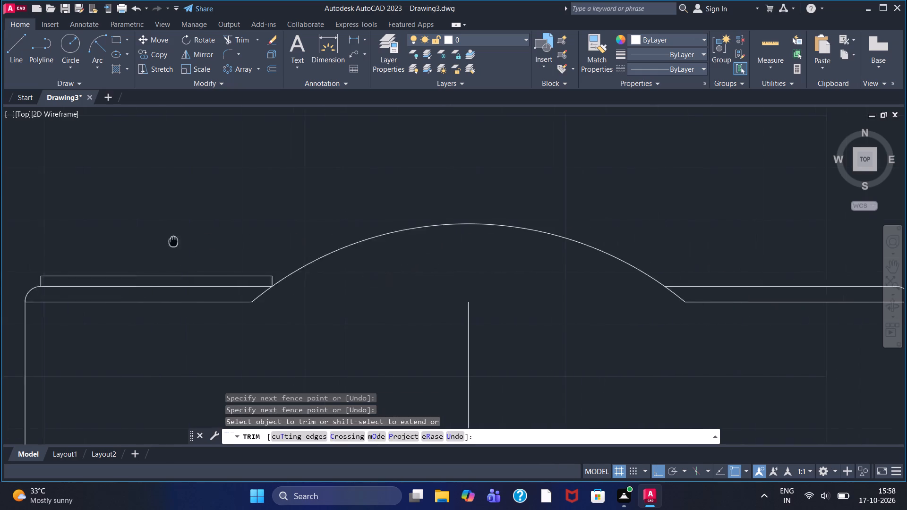
pyautogui.moveTo(116, 240); pyautogui.dragTo(84, 240, button='middle')
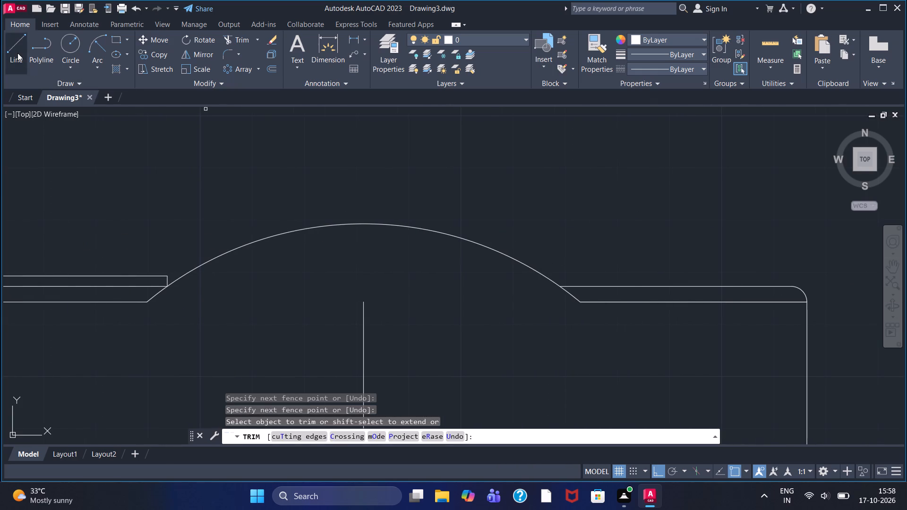
pyautogui.click(17, 53)
pyautogui.click(790, 289)
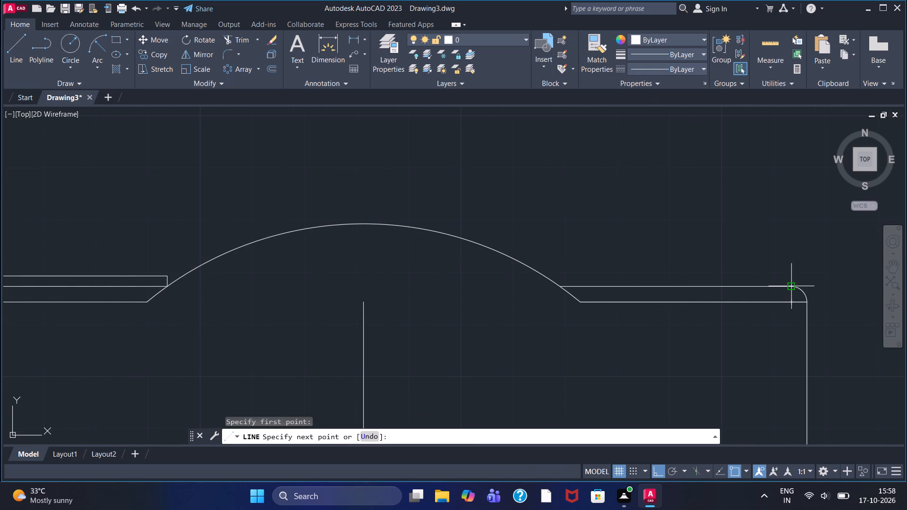
pyautogui.press('2')
pyautogui.press('Return')
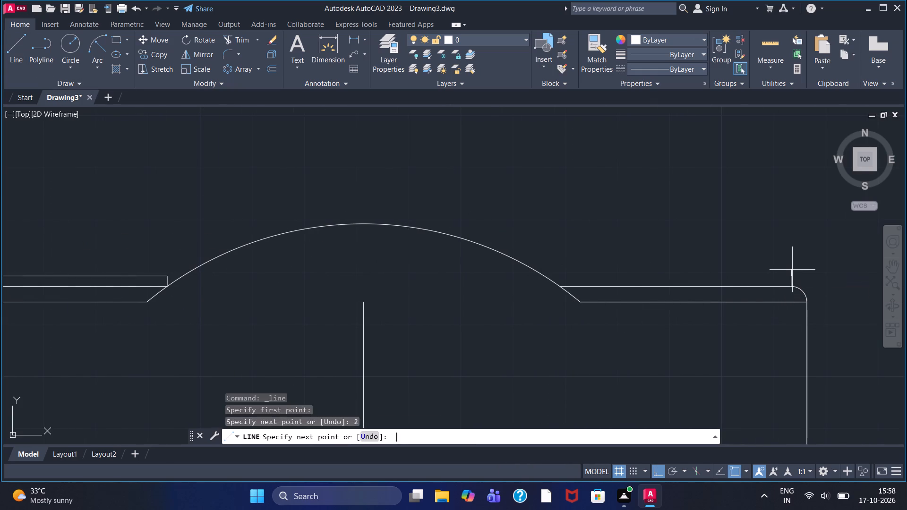
pyautogui.click(474, 297)
pyautogui.rightClick(474, 297)
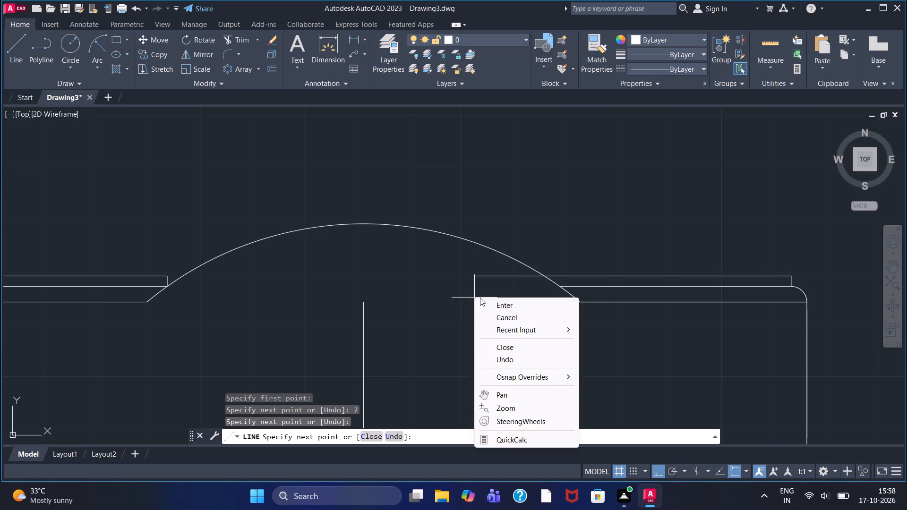
pyautogui.click(489, 304)
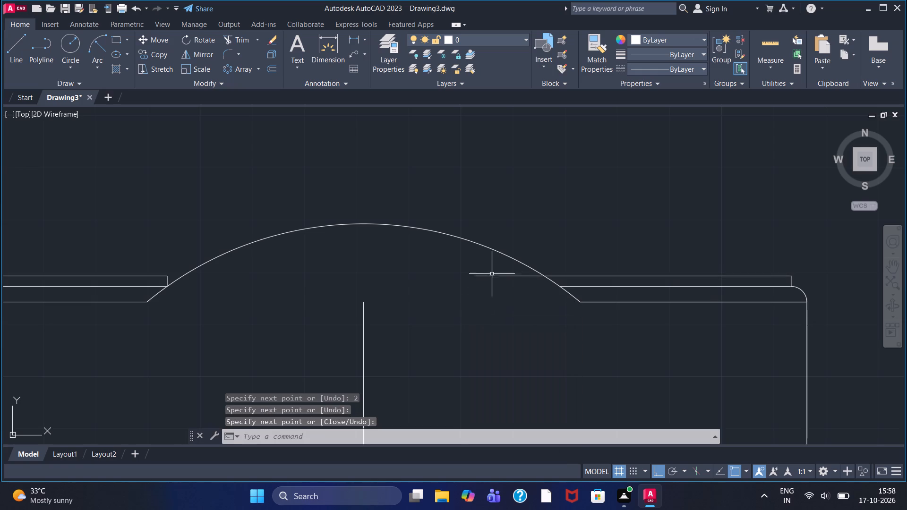
# Trim the portion of the right strip's upper horizontal line that lies inside the arc.
pyautogui.click(239, 34)
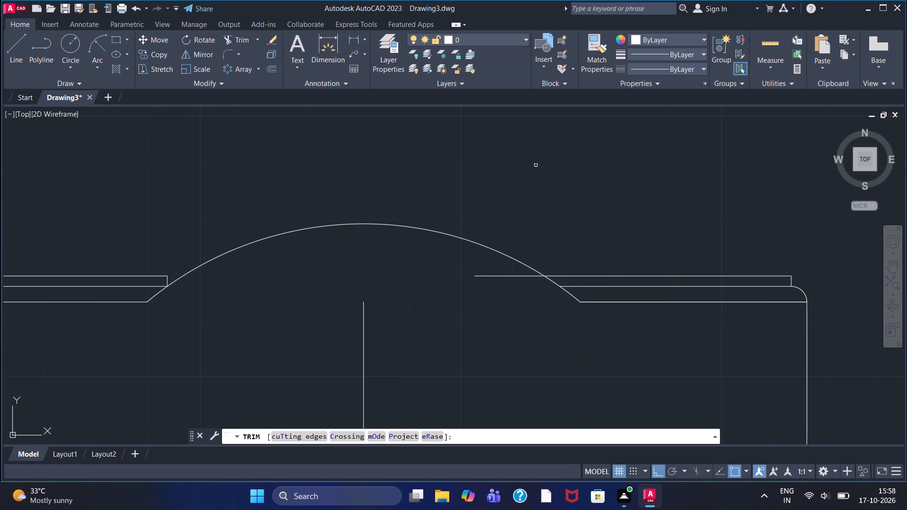
pyautogui.click(522, 276)
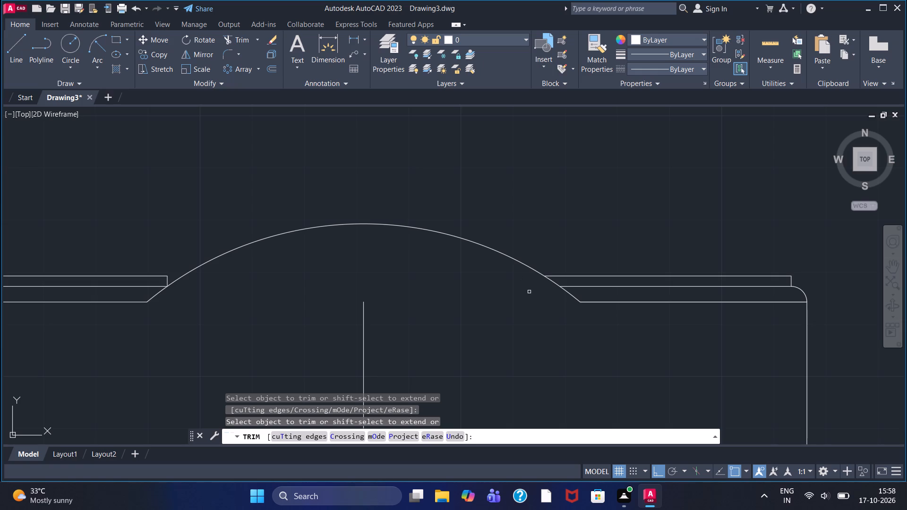
# Check the length of the right strip's upper line with a trial linear dimension, without placing it.
pyautogui.scroll(-1, 529, 292)
pyautogui.scroll(1, 529, 292)
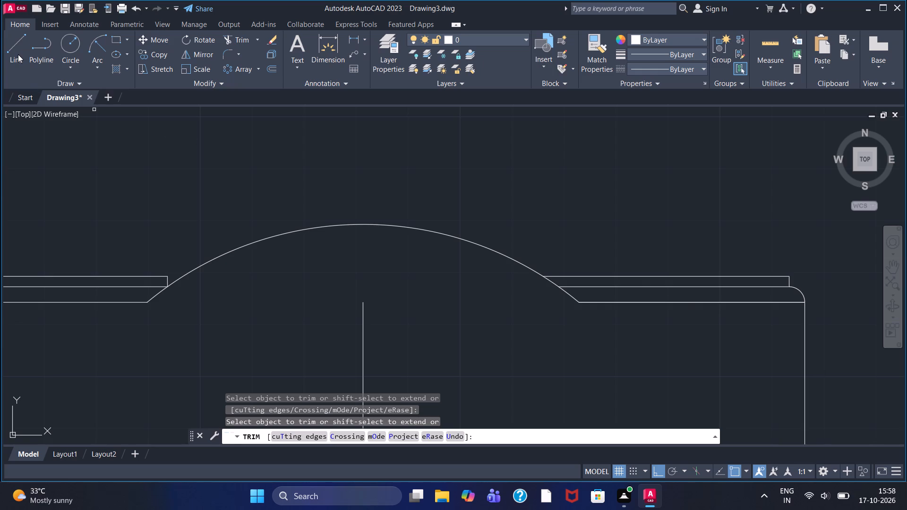
pyautogui.click(352, 36)
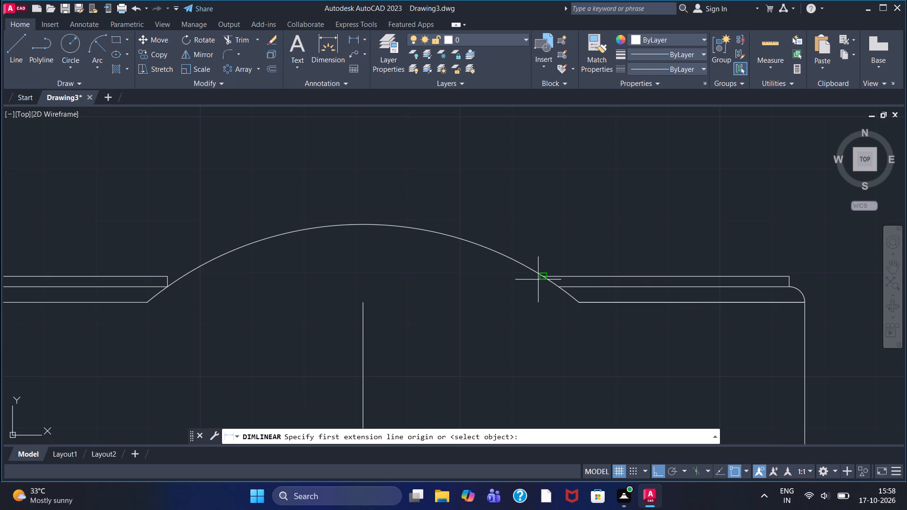
pyautogui.doubleClick(543, 278)
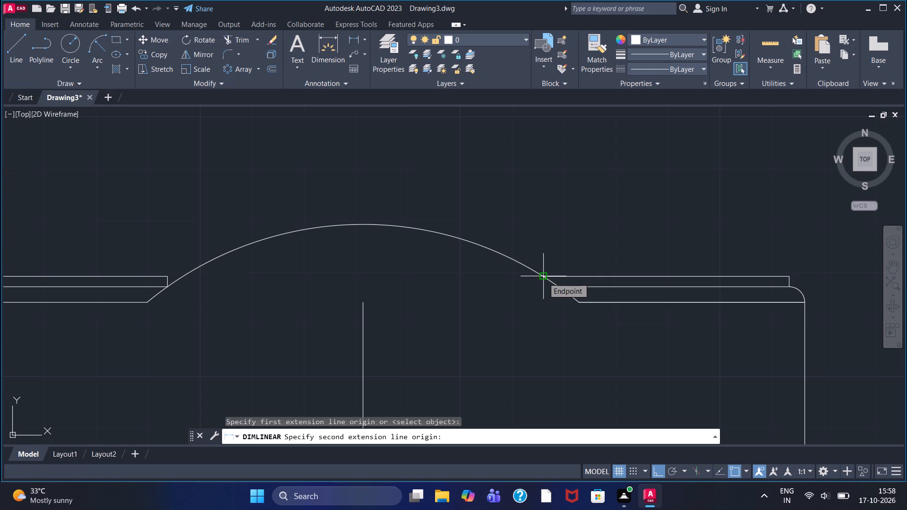
pyautogui.doubleClick(791, 276)
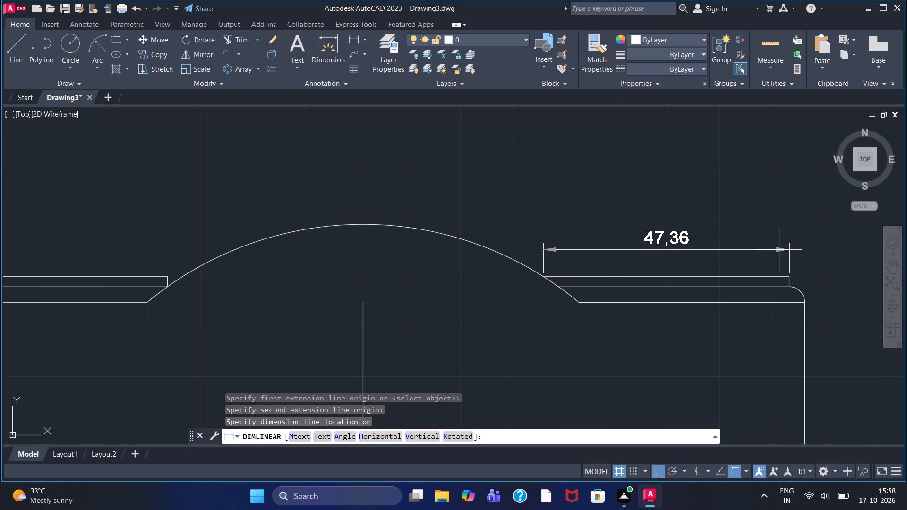
pyautogui.press('Escape')
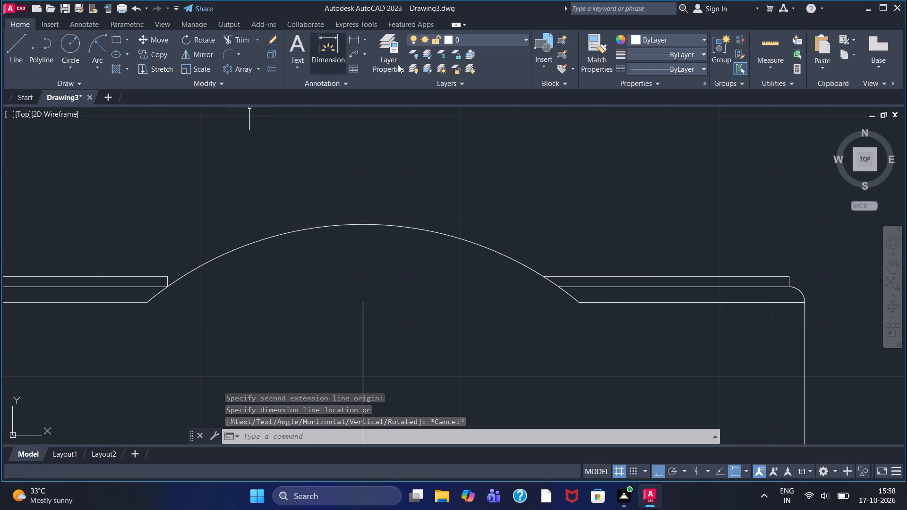
# Load the ACAD_ISO02W100 ISO dash linetype from acadiso.lin into the drawing.
pyautogui.click(653, 67)
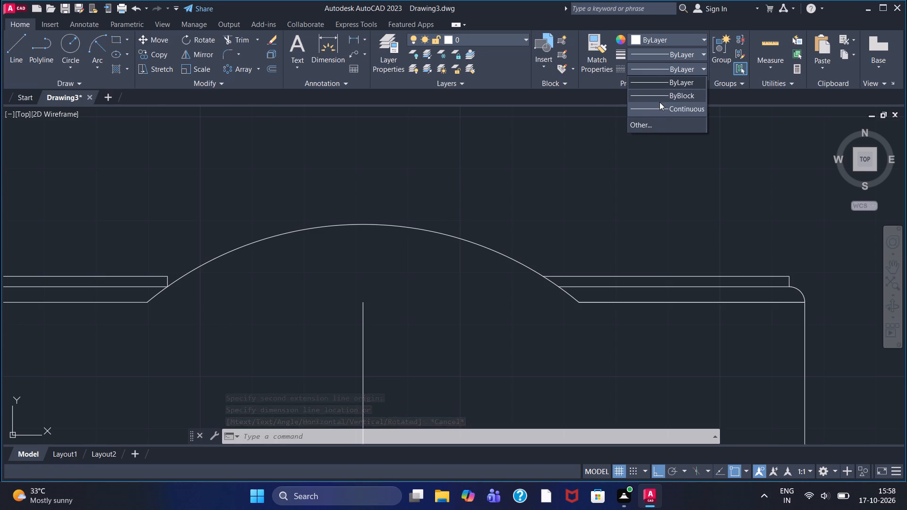
pyautogui.click(659, 126)
pyautogui.click(546, 146)
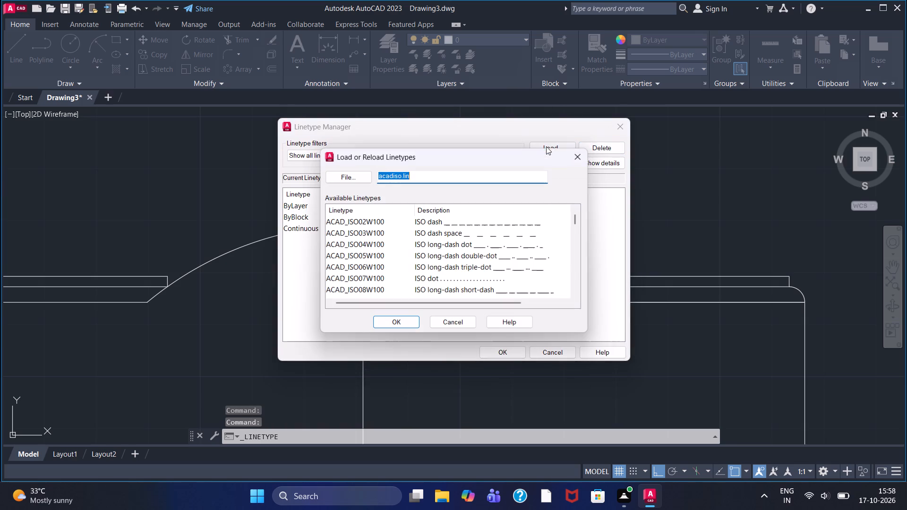
pyautogui.click(495, 225)
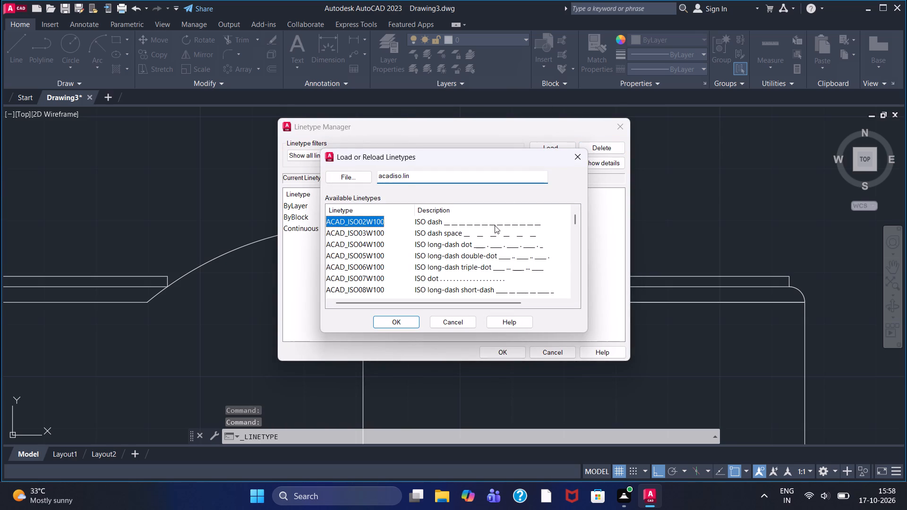
pyautogui.click(398, 322)
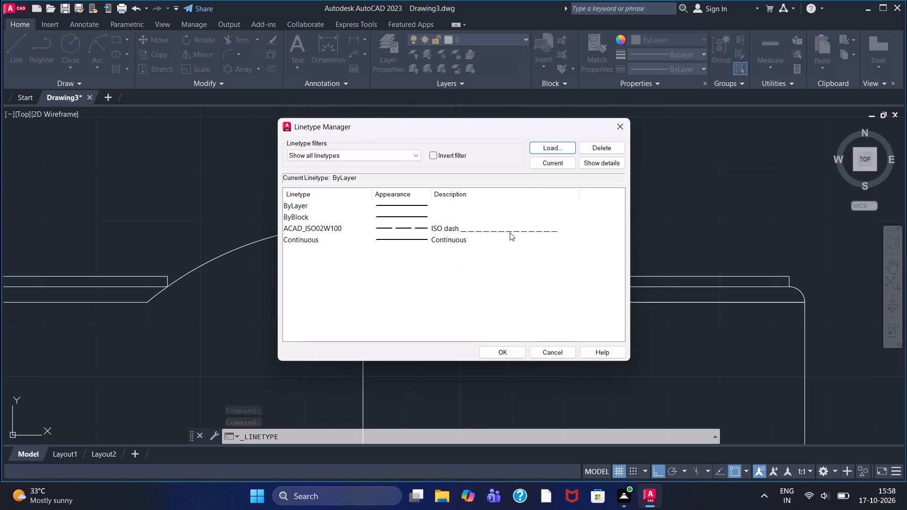
pyautogui.click(510, 232)
pyautogui.click(506, 355)
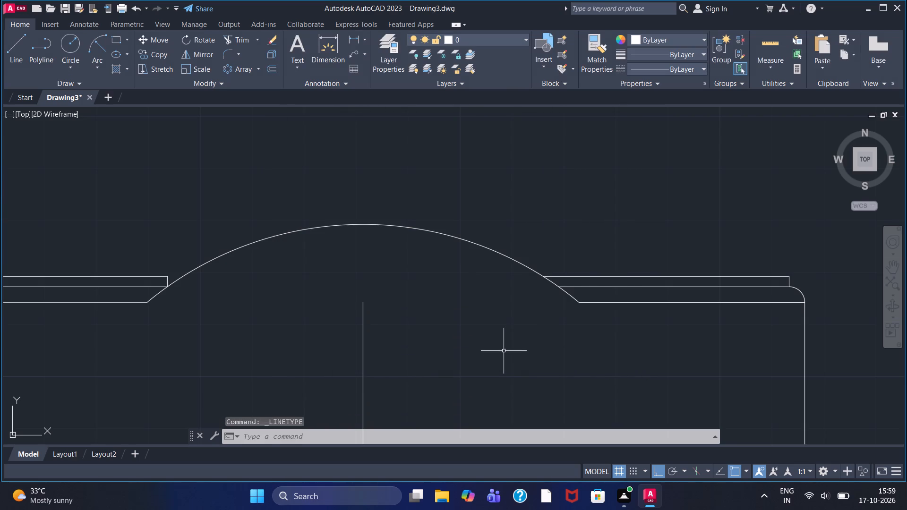
# Draw a vertical line about 84.5 units long in the ACAD_ISO02W100 linetype, from above the right raised strip down through it.
pyautogui.click(670, 70)
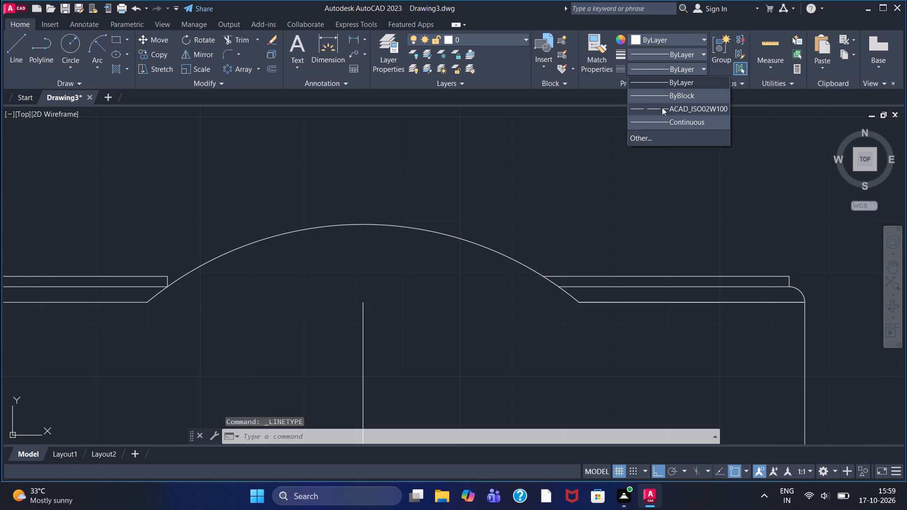
pyautogui.click(662, 108)
pyautogui.click(19, 60)
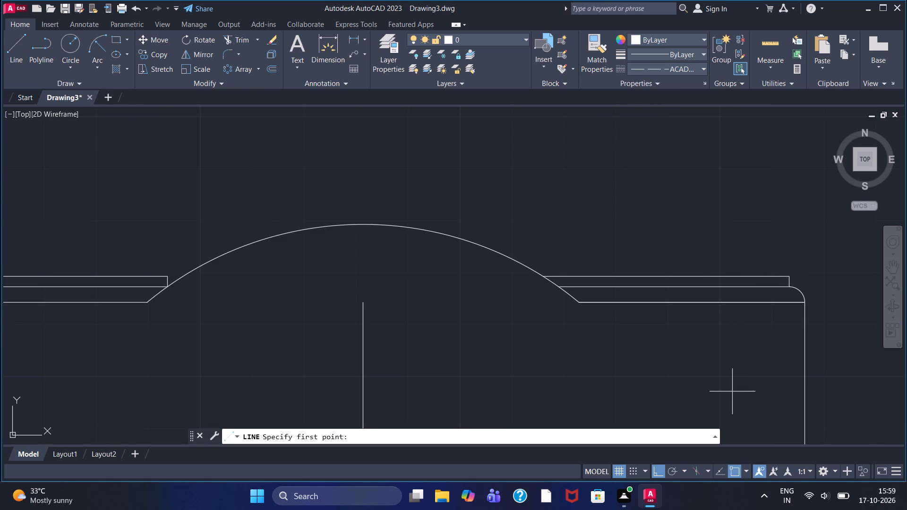
pyautogui.moveTo(651, 390); pyautogui.dragTo(683, 260, button='middle')
pyautogui.scroll(-1, 683, 260)
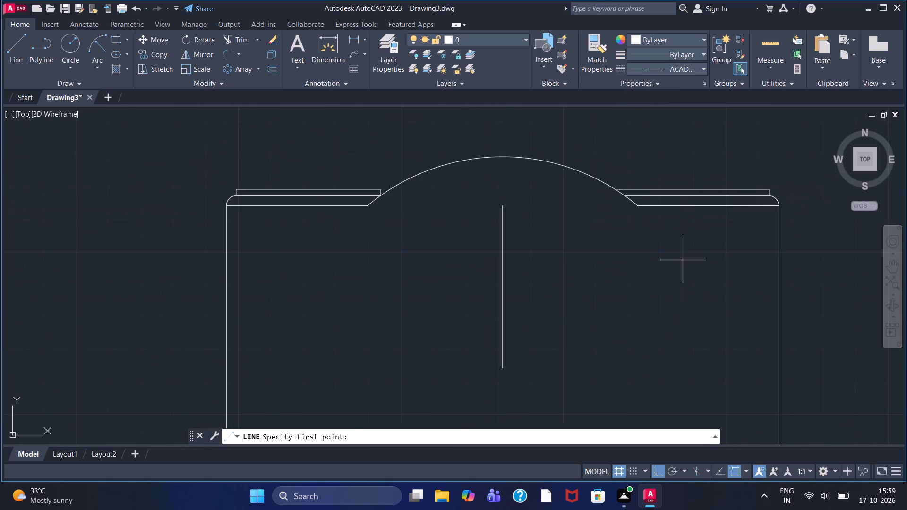
pyautogui.scroll(-1, 683, 260)
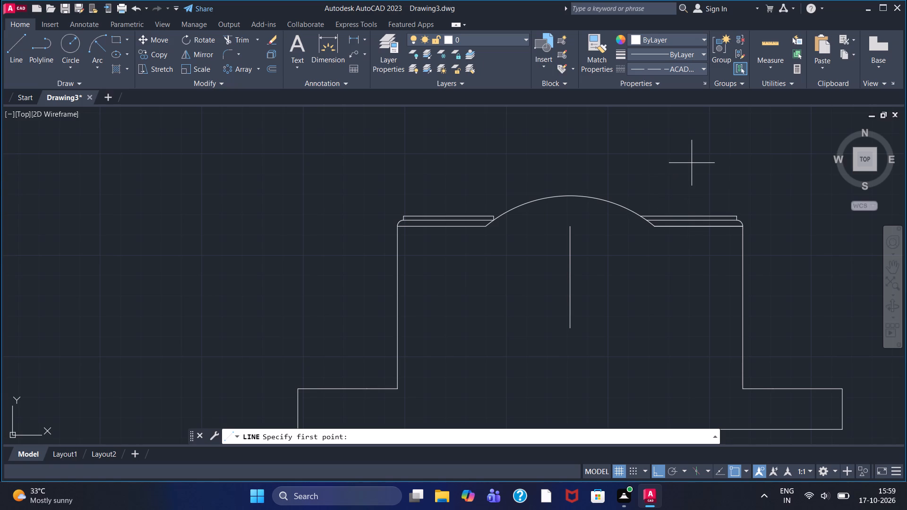
pyautogui.click(686, 173)
pyautogui.click(693, 344)
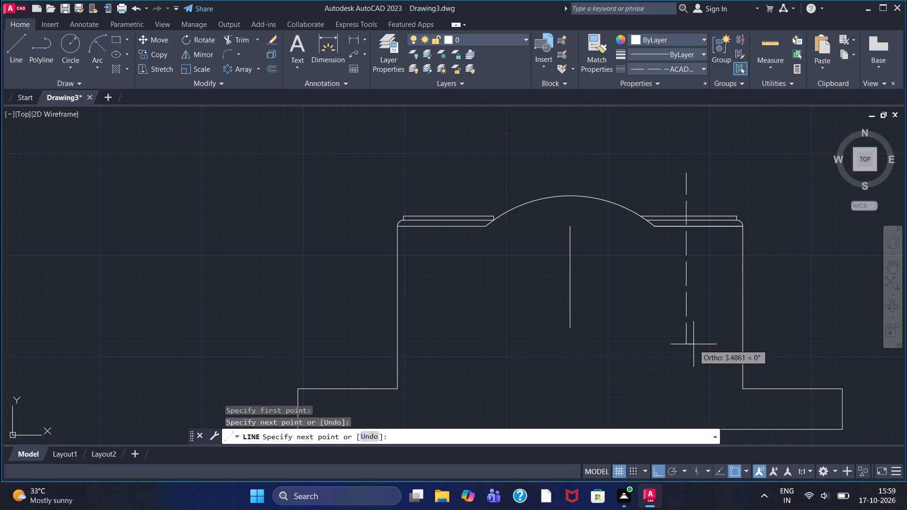
pyautogui.rightClick(608, 266)
pyautogui.click(618, 269)
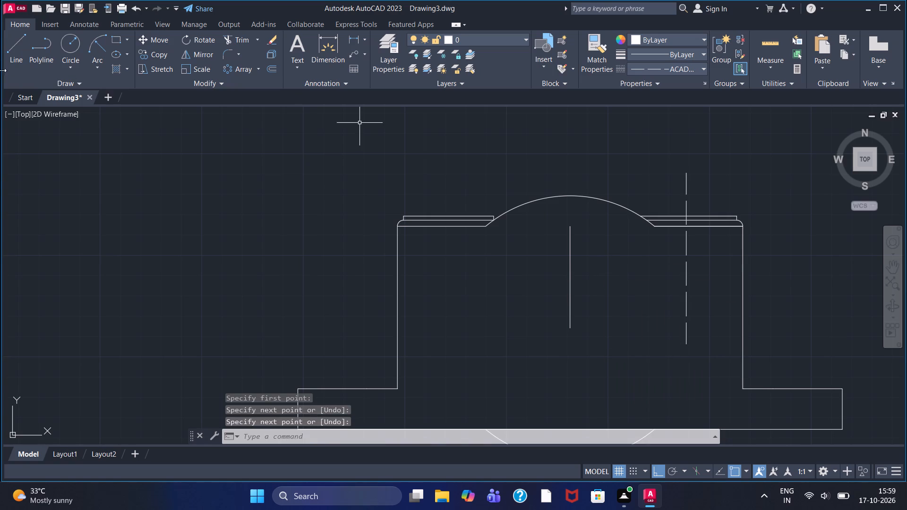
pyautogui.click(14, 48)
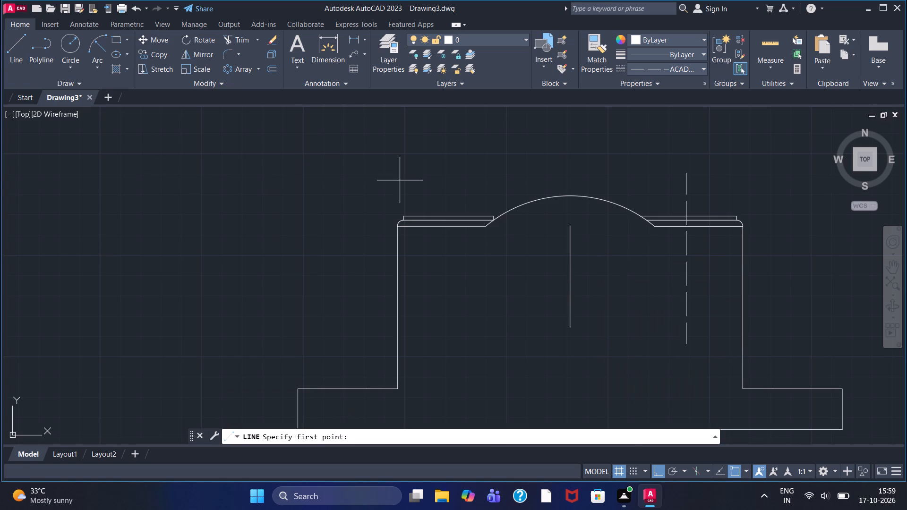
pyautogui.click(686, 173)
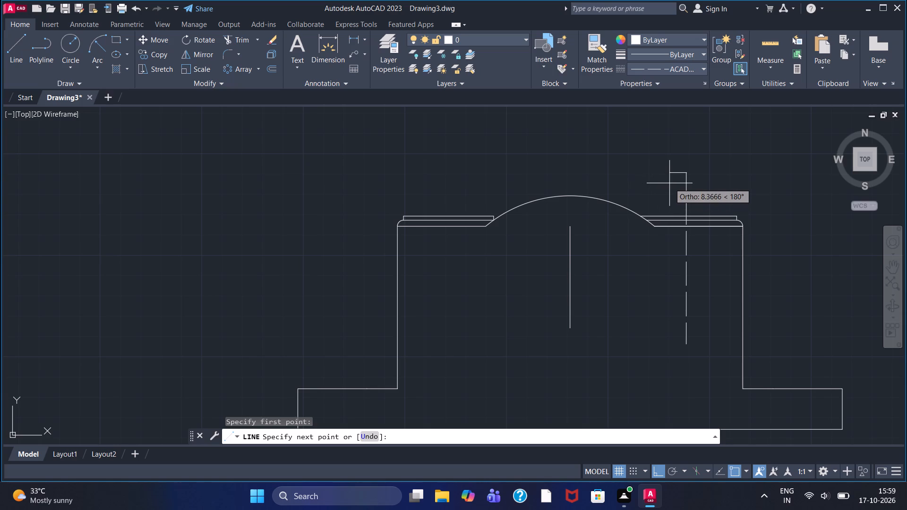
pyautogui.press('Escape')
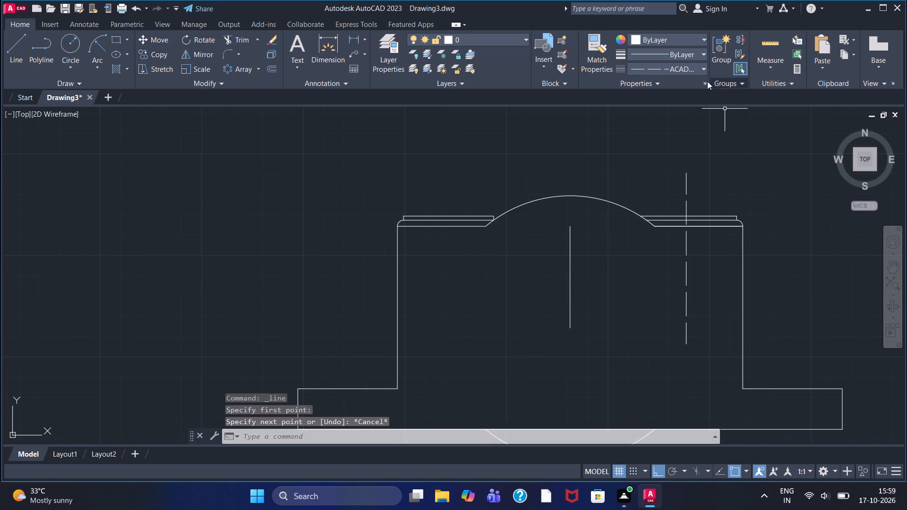
# With the Continuous linetype, draw a line from the right dashed centre line's top 12 units left, continuing about 31.8 units down through the strip.
pyautogui.click(702, 70)
pyautogui.click(691, 119)
pyautogui.click(30, 55)
pyautogui.click(20, 55)
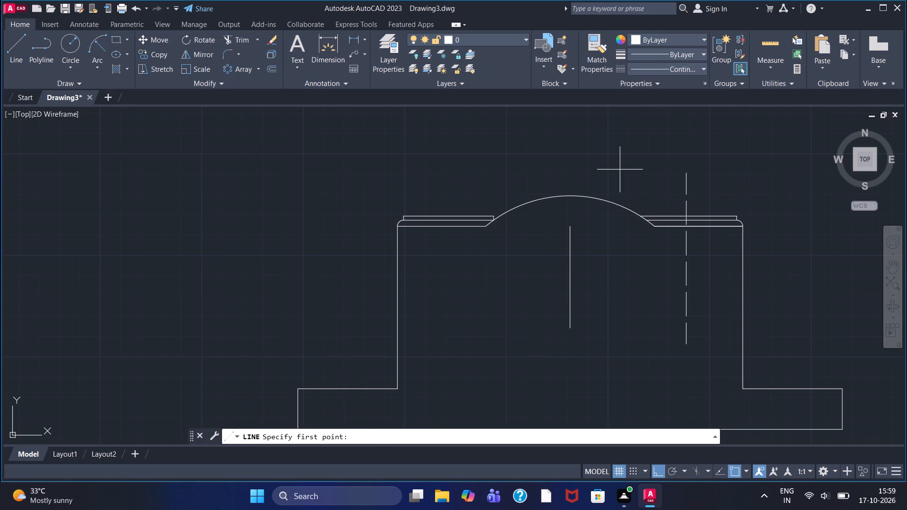
pyautogui.click(685, 174)
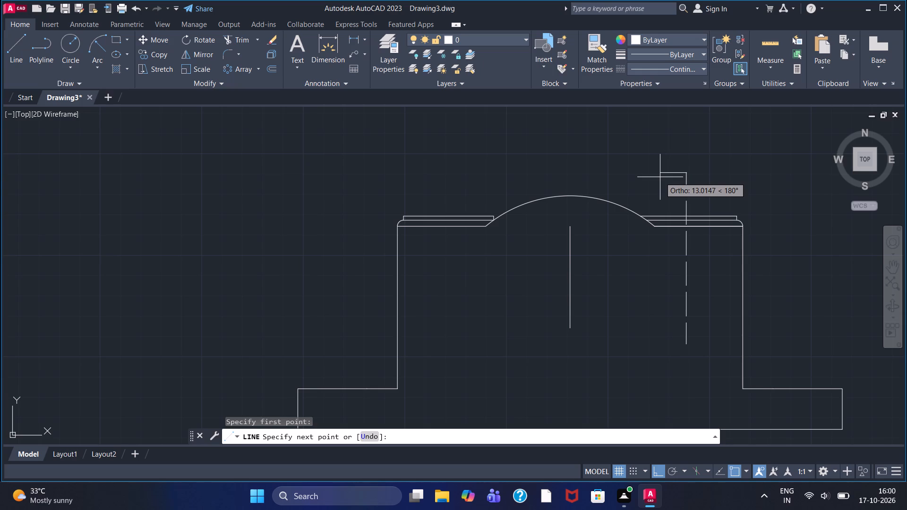
pyautogui.write('12')
pyautogui.press('Return')
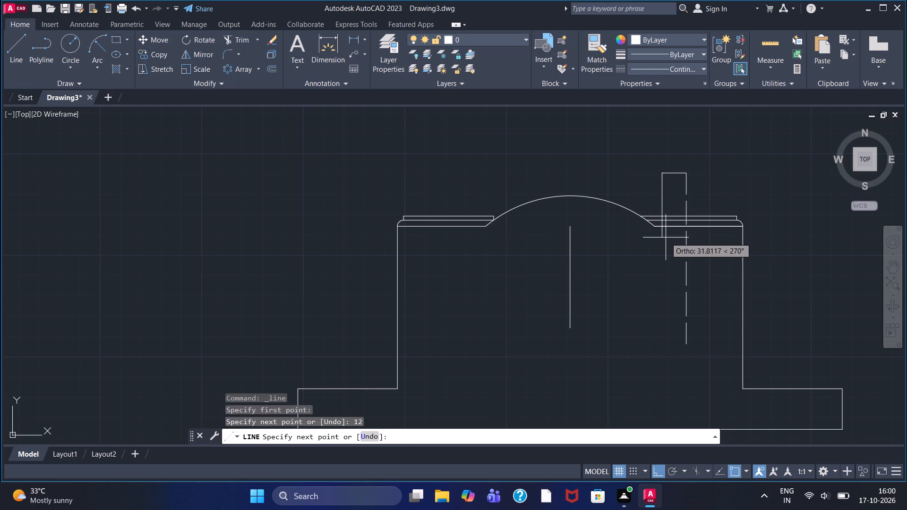
pyautogui.doubleClick(666, 238)
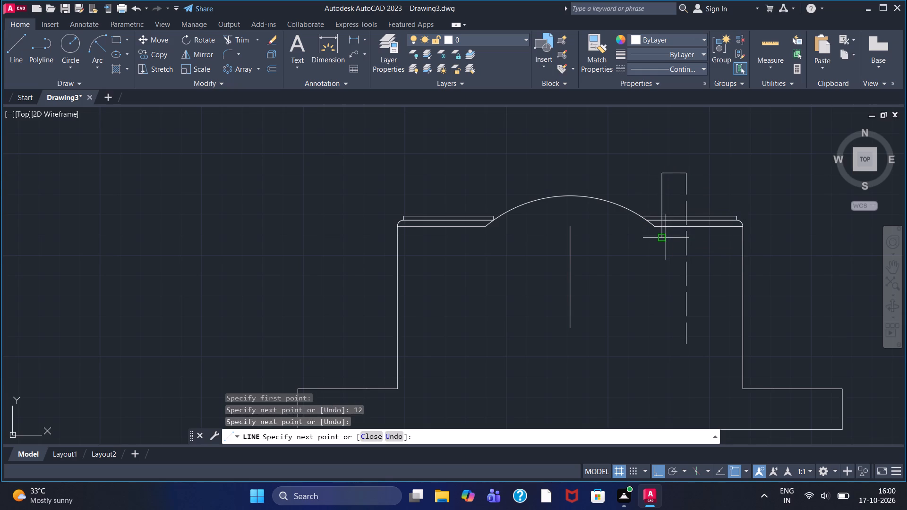
pyautogui.rightClick(669, 234)
pyautogui.click(676, 237)
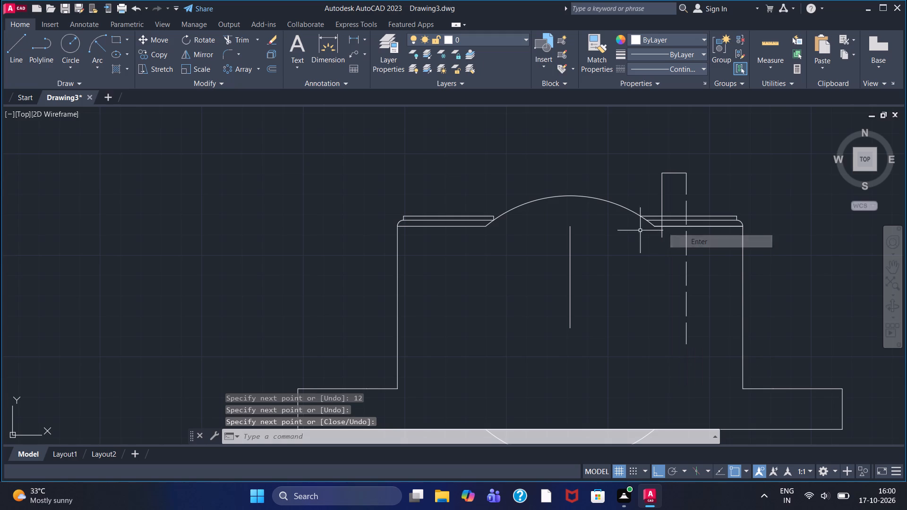
# Draw a line from the right dashed centre line's top end 12 units right, continuing vertically down through the right strip.
pyautogui.doubleClick(17, 50)
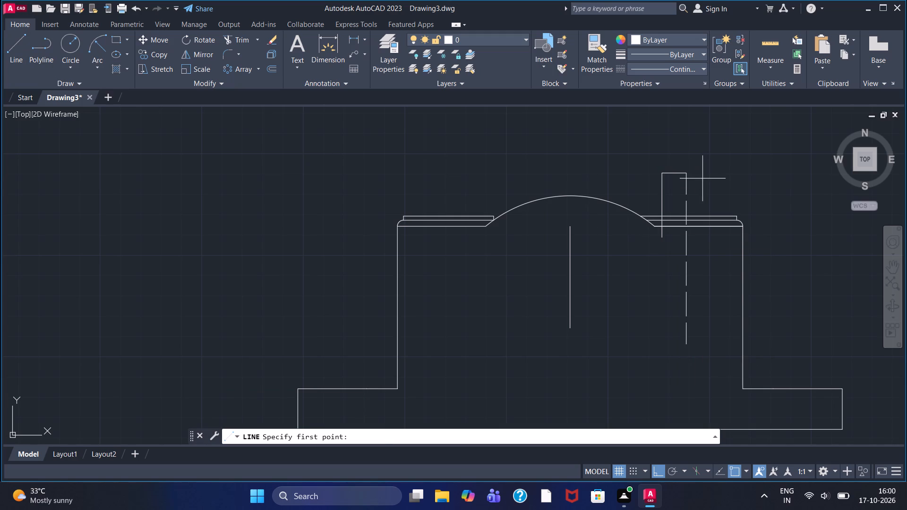
pyautogui.click(687, 177)
pyautogui.write('12')
pyautogui.press('Return')
pyautogui.doubleClick(717, 244)
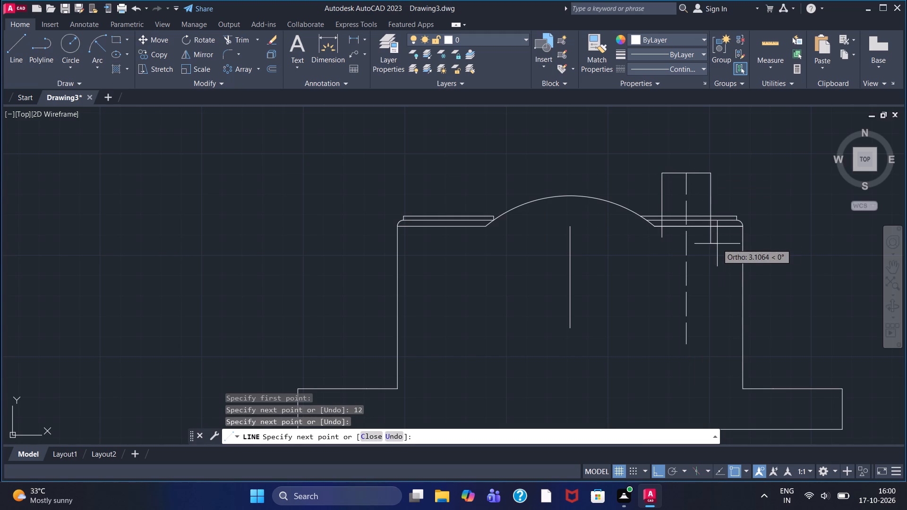
pyautogui.rightClick(717, 244)
pyautogui.doubleClick(741, 246)
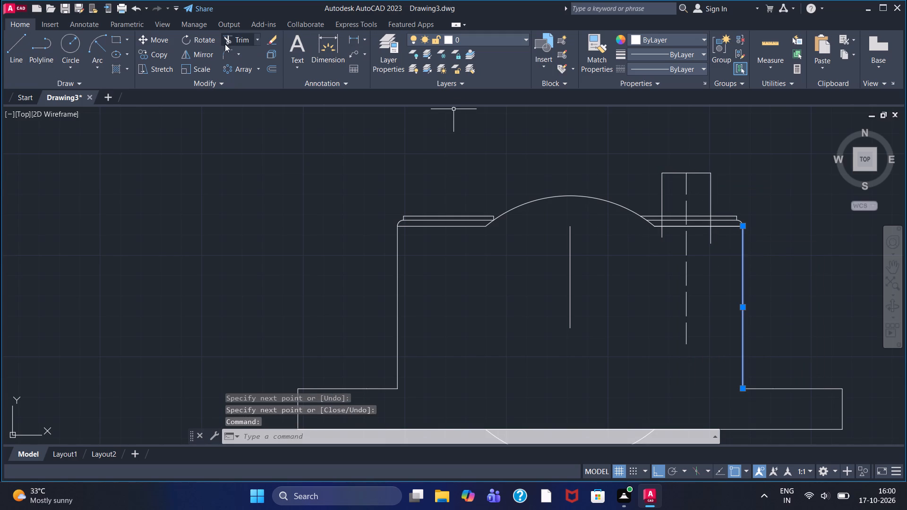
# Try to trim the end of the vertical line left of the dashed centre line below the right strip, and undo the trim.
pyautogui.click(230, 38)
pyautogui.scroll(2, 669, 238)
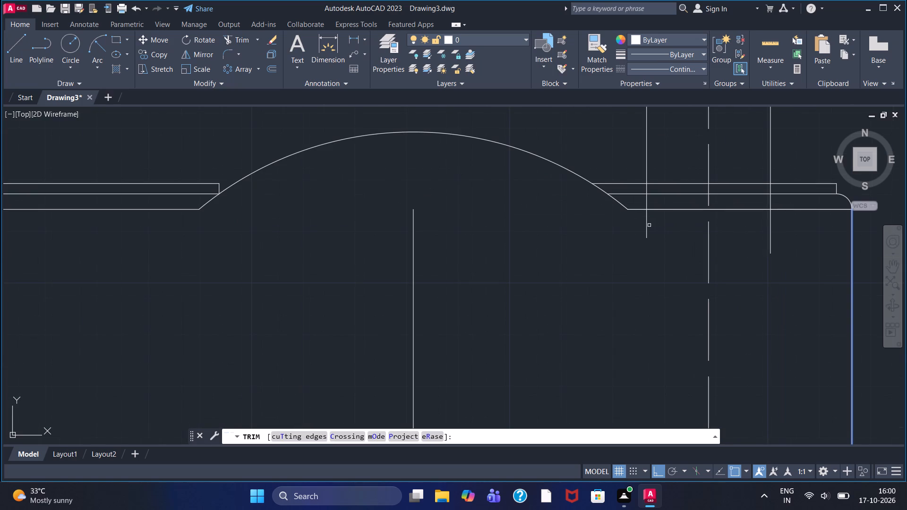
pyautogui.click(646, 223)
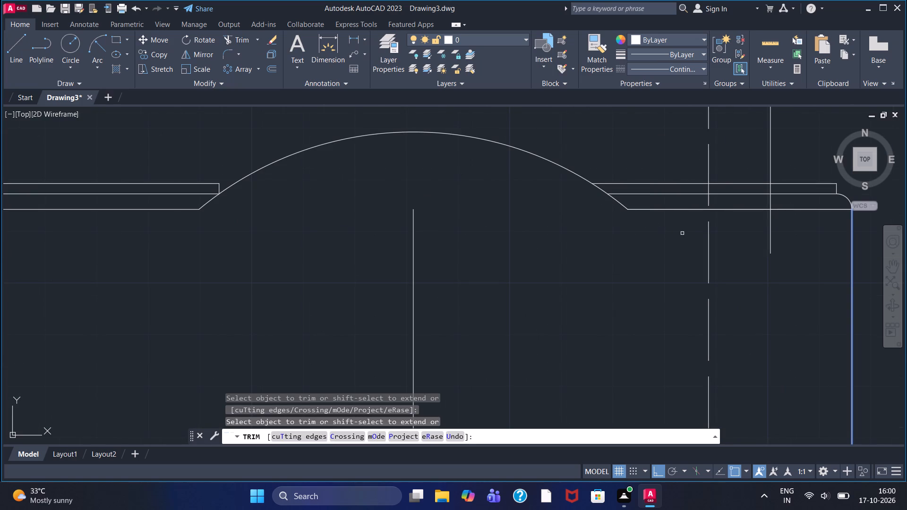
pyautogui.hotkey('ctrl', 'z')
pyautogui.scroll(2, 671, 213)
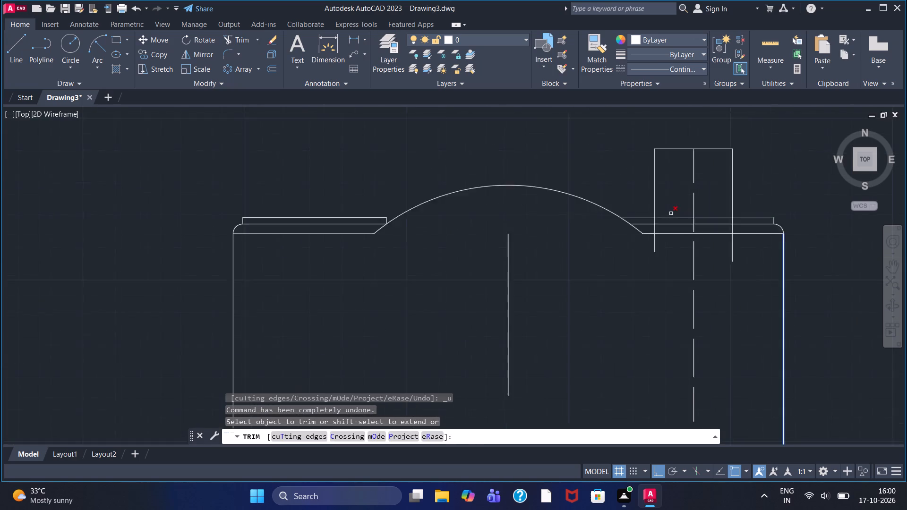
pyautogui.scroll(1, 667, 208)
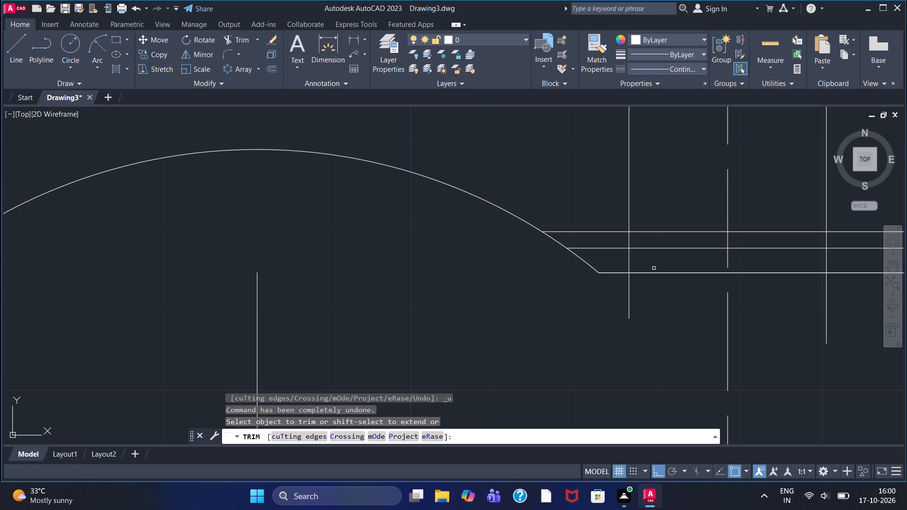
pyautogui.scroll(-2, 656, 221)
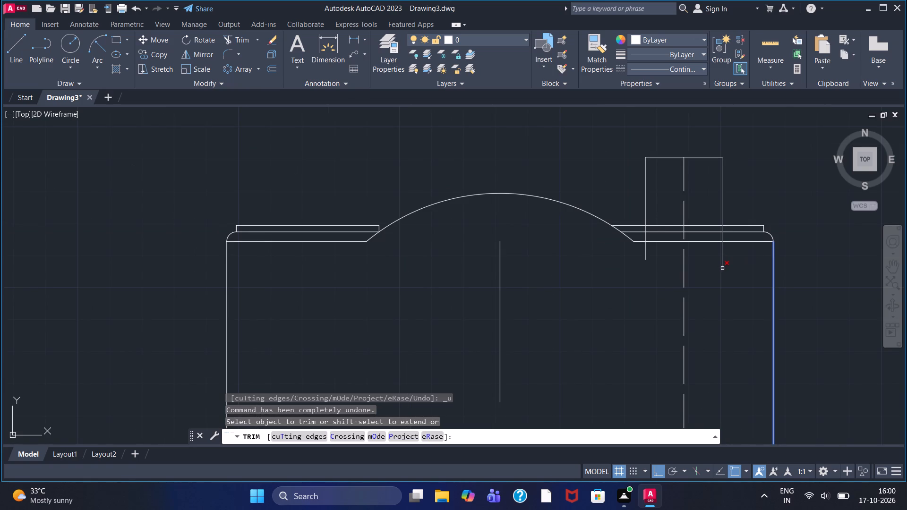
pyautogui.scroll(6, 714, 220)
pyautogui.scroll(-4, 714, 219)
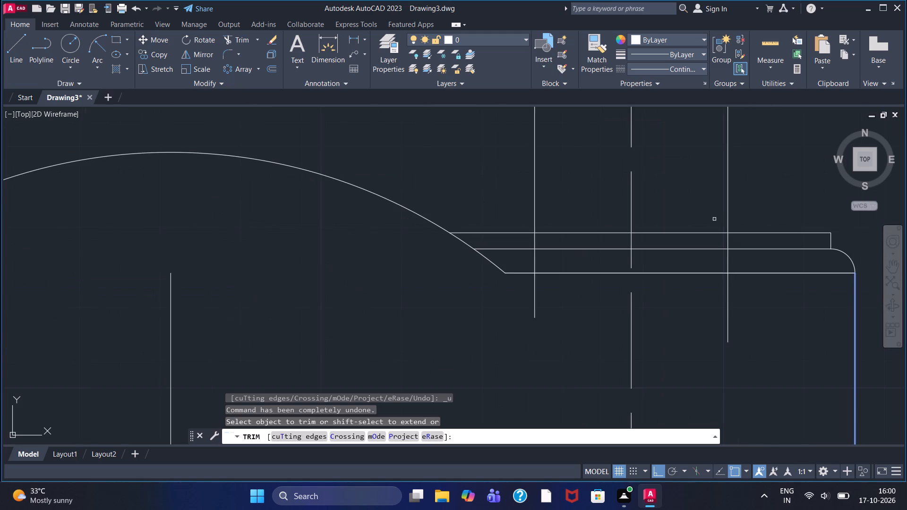
# Draw a horizontal line along the right strip's top edge, from the arc to the strip's upper right corner.
pyautogui.click(16, 43)
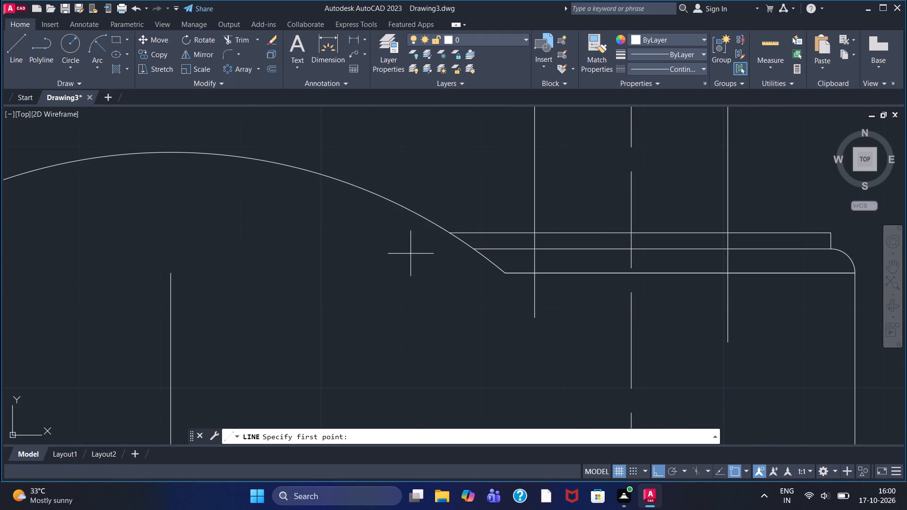
pyautogui.click(452, 237)
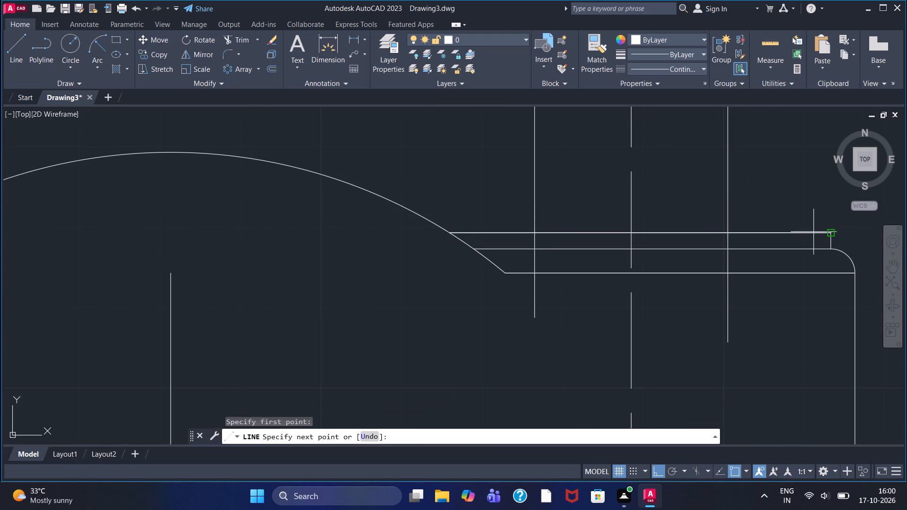
pyautogui.doubleClick(829, 233)
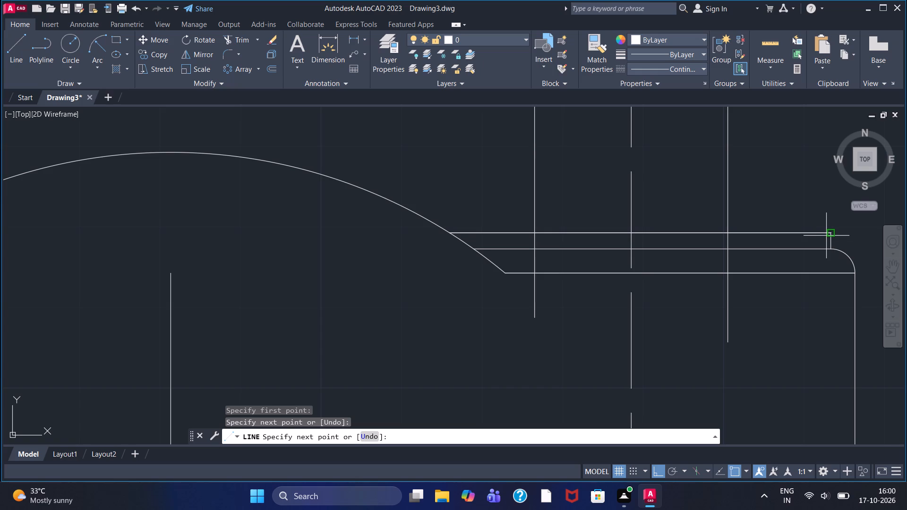
pyautogui.rightClick(797, 166)
pyautogui.click(802, 171)
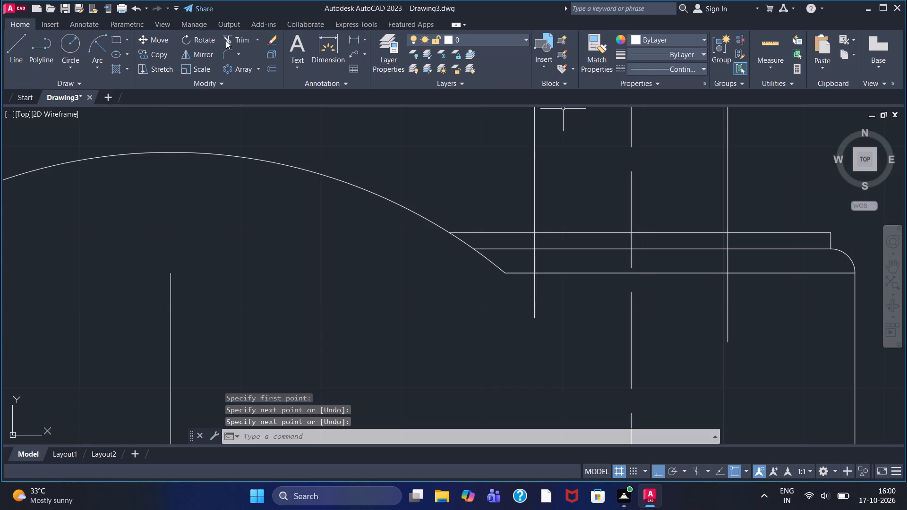
# Trim both vertical lines beside the dashed centre line so they end at the right strip's top edge.
pyautogui.click(226, 36)
pyautogui.click(535, 299)
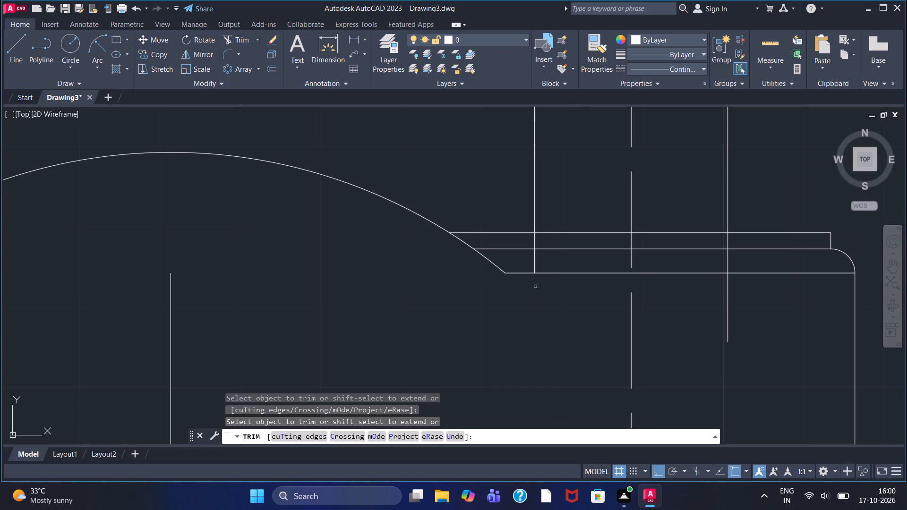
pyautogui.click(536, 268)
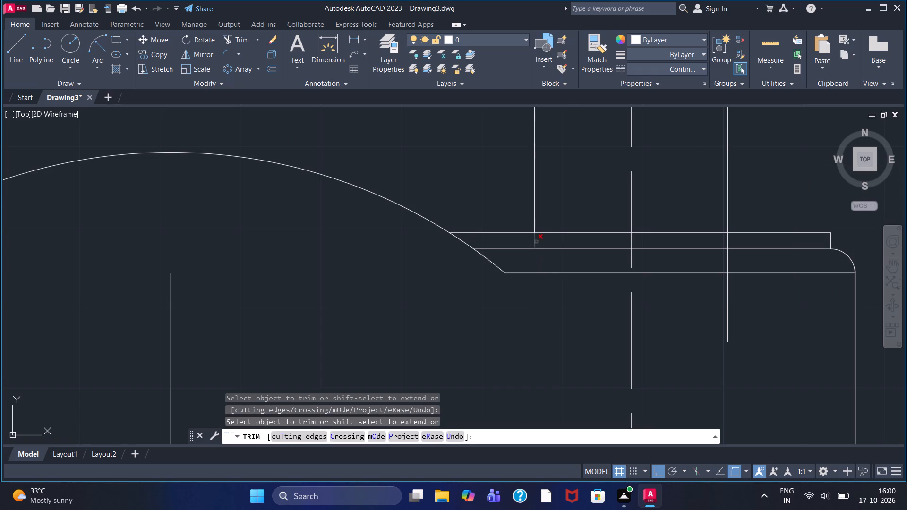
pyautogui.click(537, 241)
pyautogui.moveTo(537, 241); pyautogui.dragTo(513, 241)
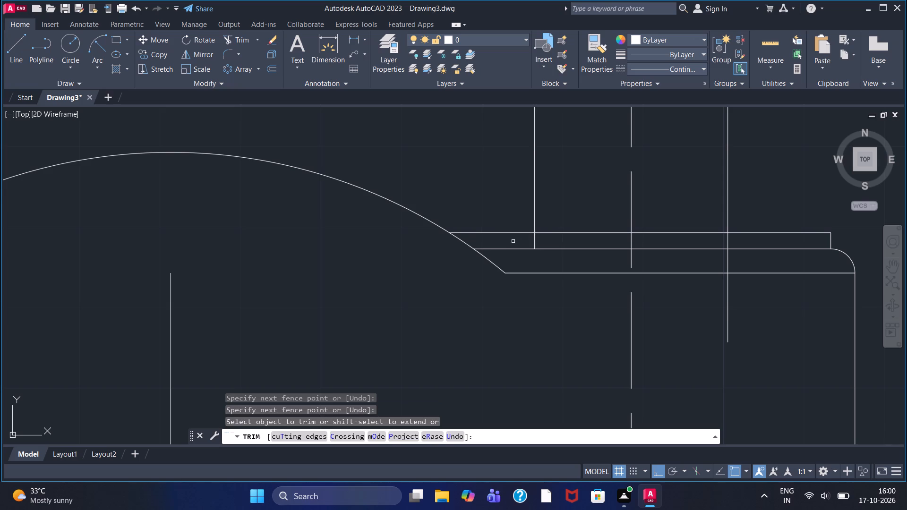
pyautogui.moveTo(519, 240); pyautogui.dragTo(549, 243)
pyautogui.moveTo(710, 244); pyautogui.dragTo(742, 244)
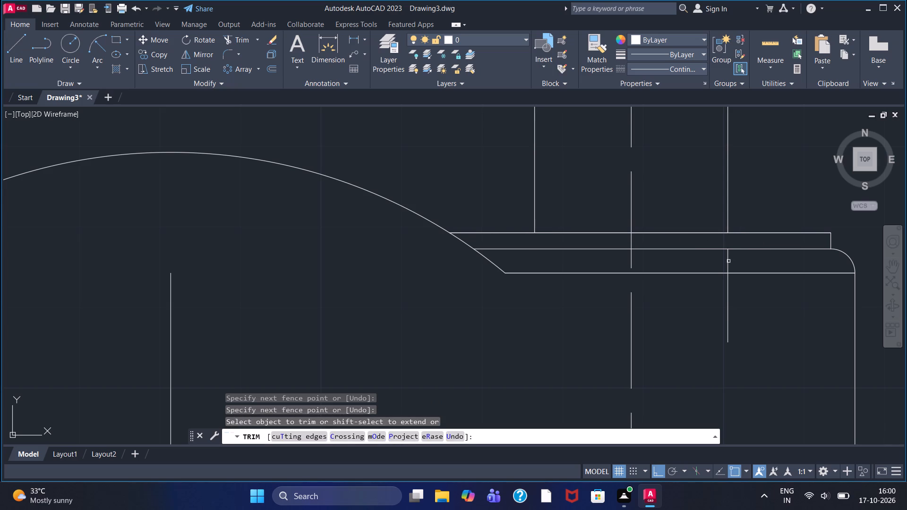
pyautogui.click(728, 261)
pyautogui.click(729, 299)
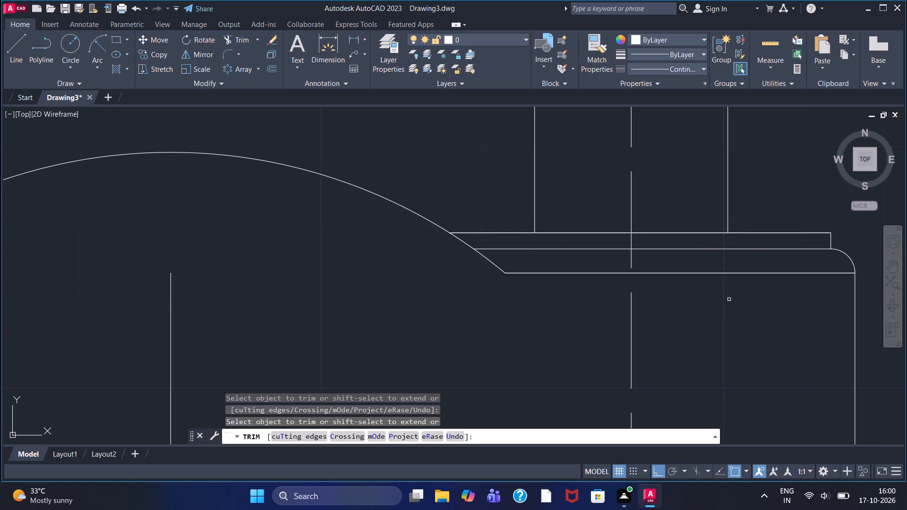
pyautogui.scroll(-1, 691, 228)
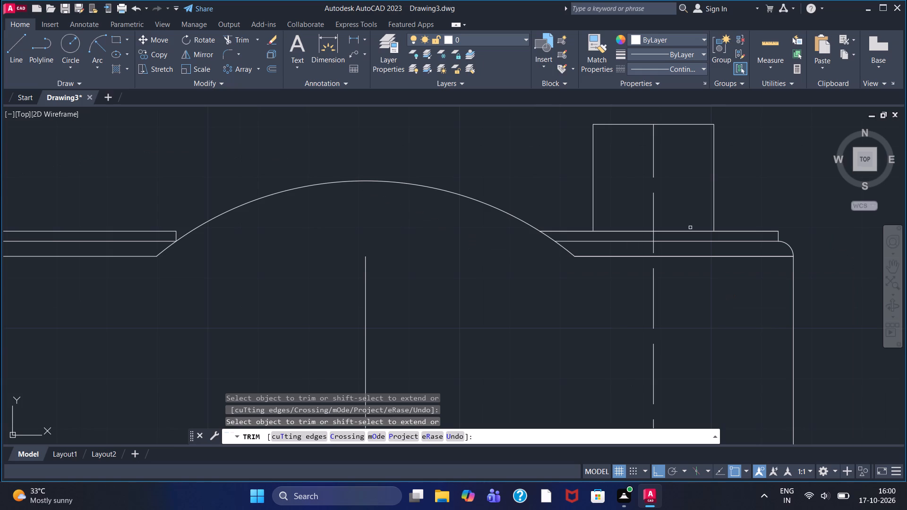
pyautogui.scroll(-1, 690, 228)
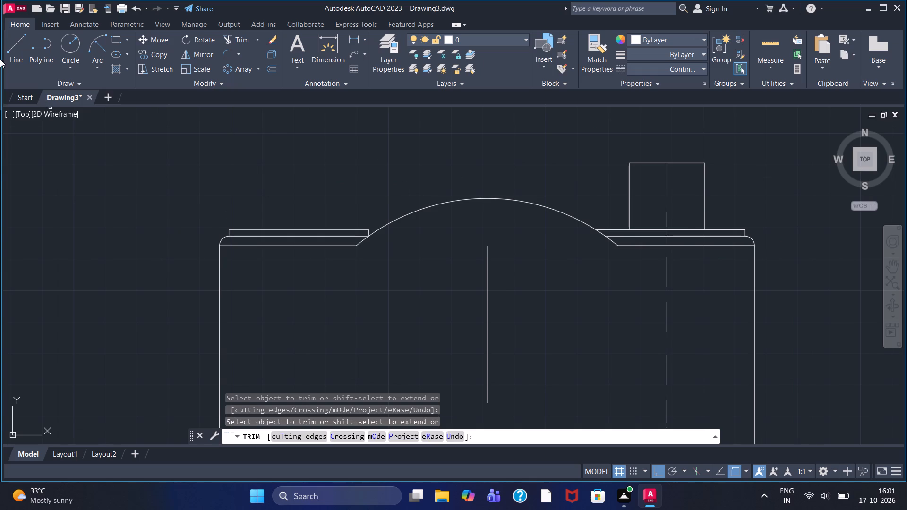
# From the base of the rectangle's right side, draw a line 6 units right along the strip, continuing about 21 units up.
pyautogui.click(10, 52)
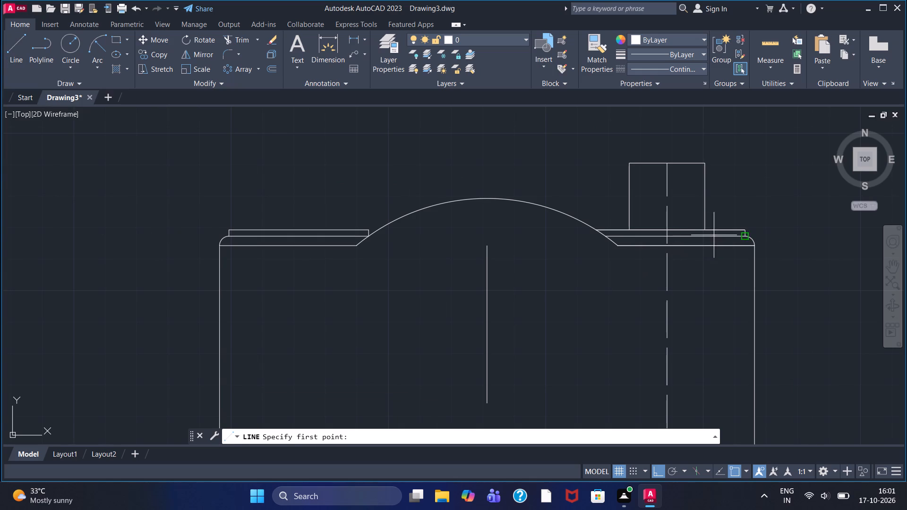
pyautogui.click(704, 230)
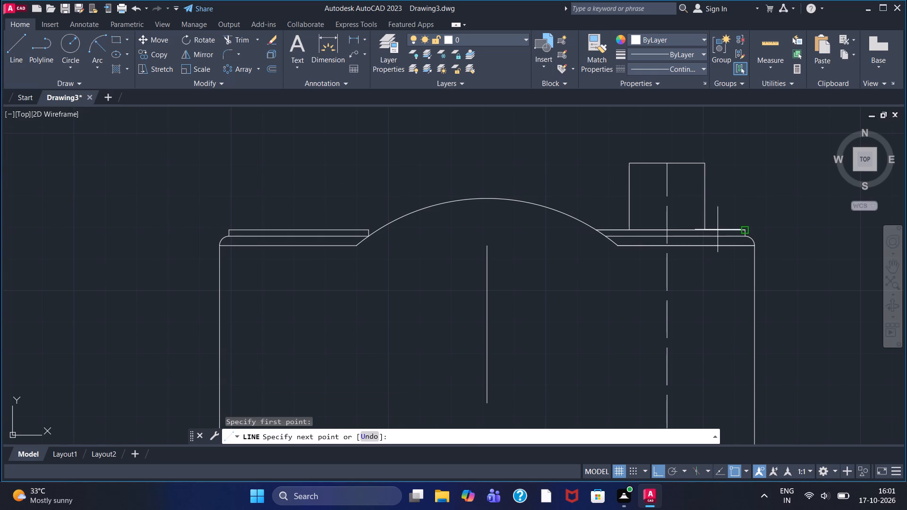
pyautogui.press('6')
pyautogui.press('Return')
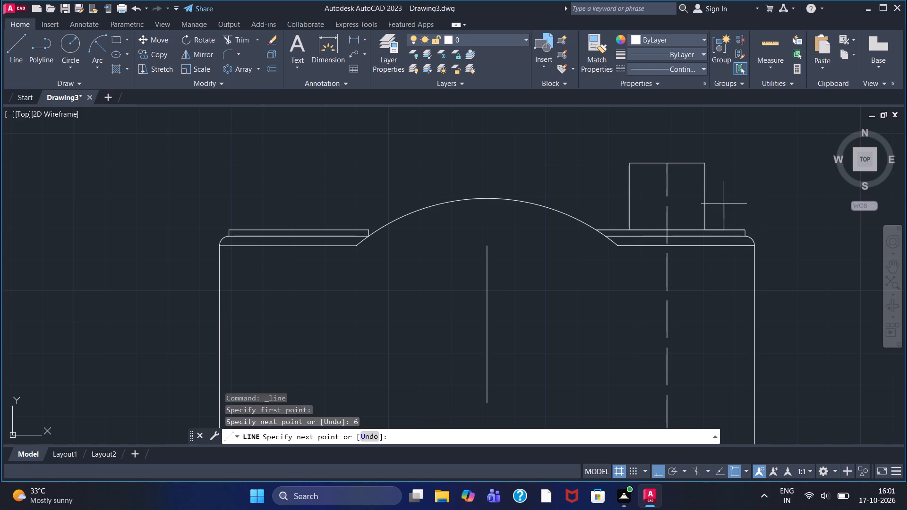
pyautogui.click(720, 163)
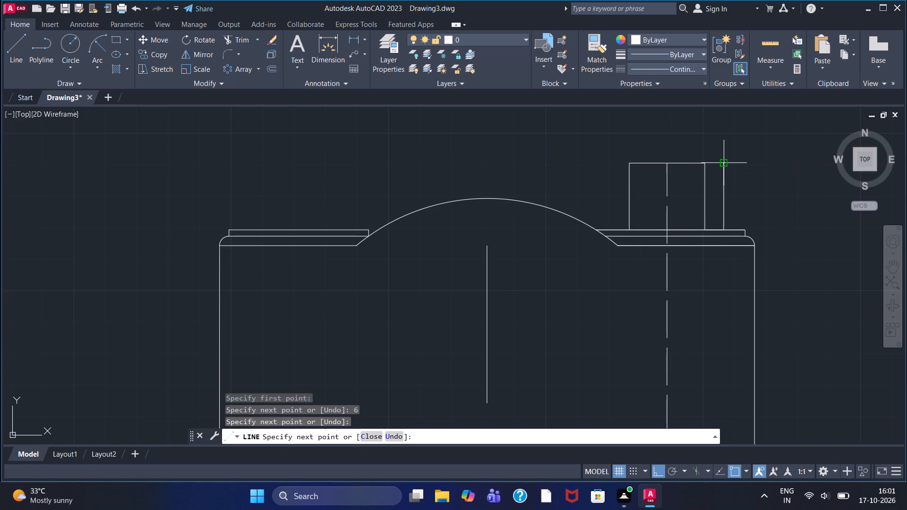
pyautogui.rightClick(720, 163)
pyautogui.click(734, 170)
# From the base of the boss rectangle's left side, draw a line 6 units left along the strip and 21 units up.
pyautogui.click(9, 62)
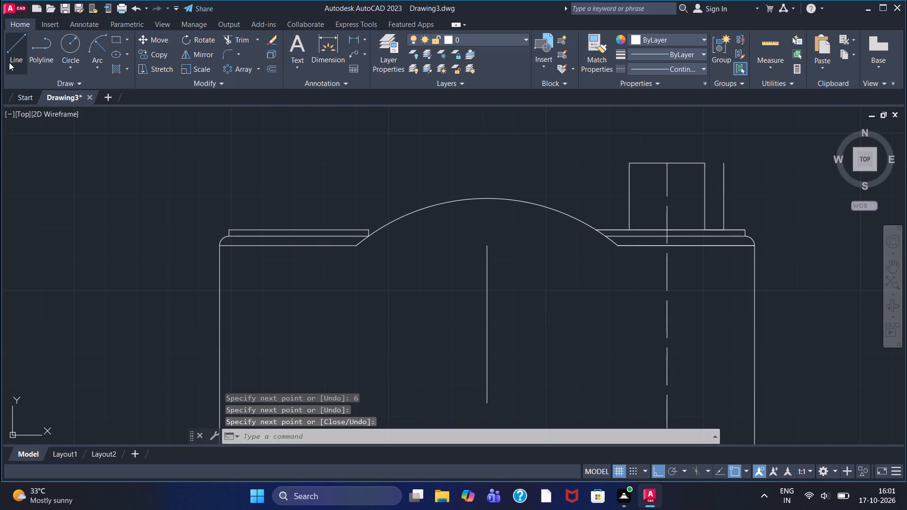
pyautogui.click(626, 227)
pyautogui.press('6')
pyautogui.press('Return')
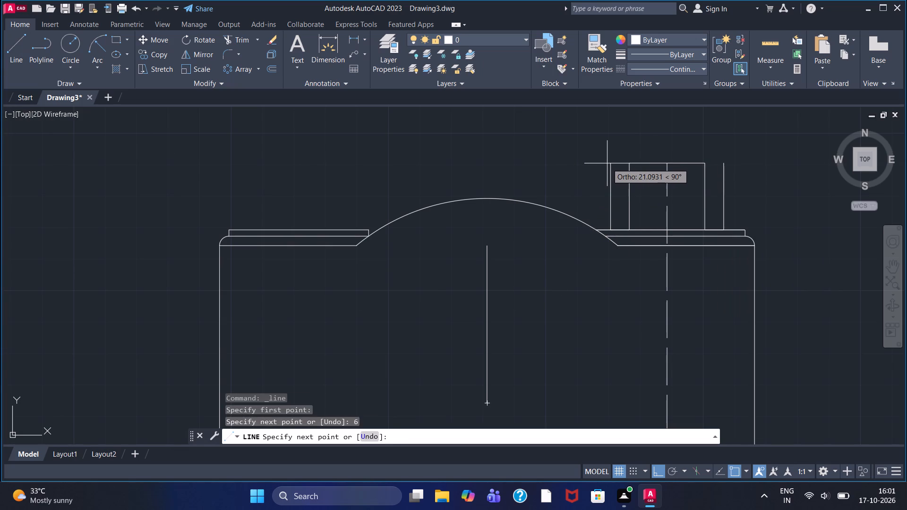
pyautogui.write('21')
pyautogui.press('Return')
pyautogui.rightClick(554, 182)
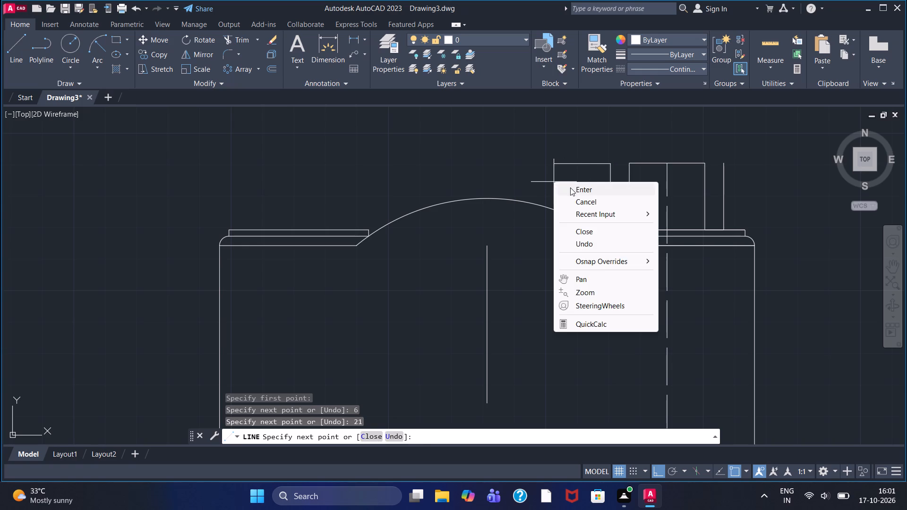
pyautogui.click(570, 187)
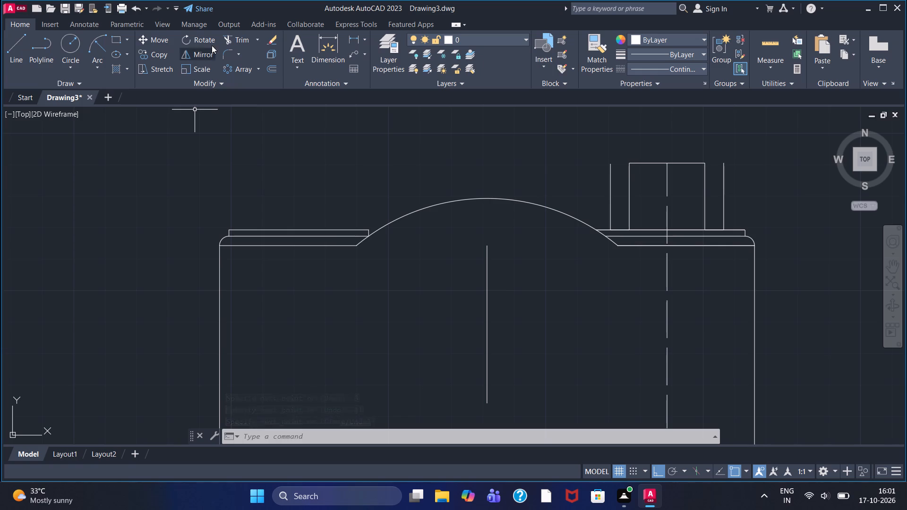
# Trim away both halves of the boss rectangle's top edge, on either side of the dashed centre line.
pyautogui.click(228, 38)
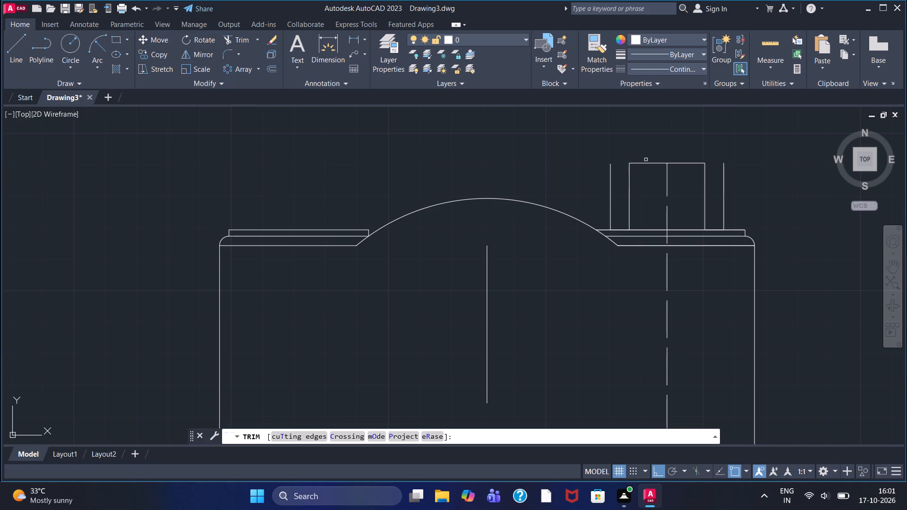
pyautogui.click(647, 162)
pyautogui.click(683, 162)
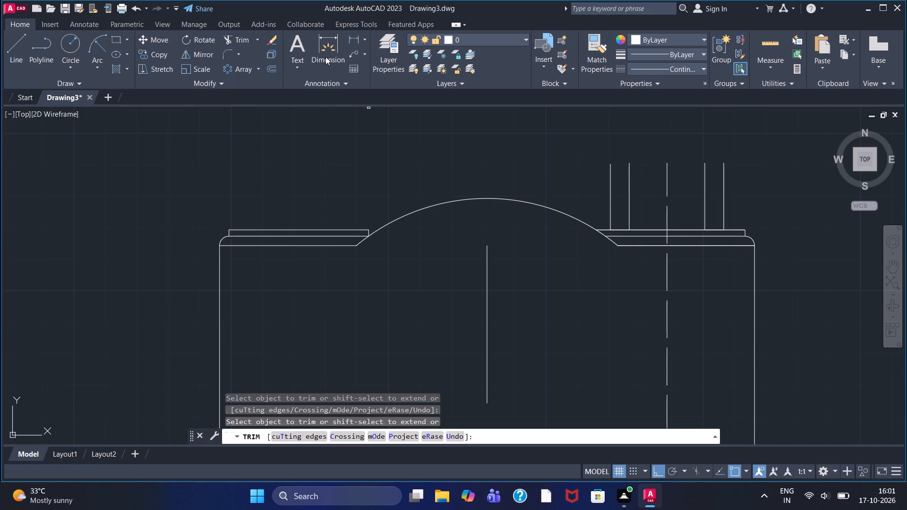
# Draw a shallow upward-bulging start-end-radius arc joining the tops of the boss's two inner vertical lines.
pyautogui.click(98, 67)
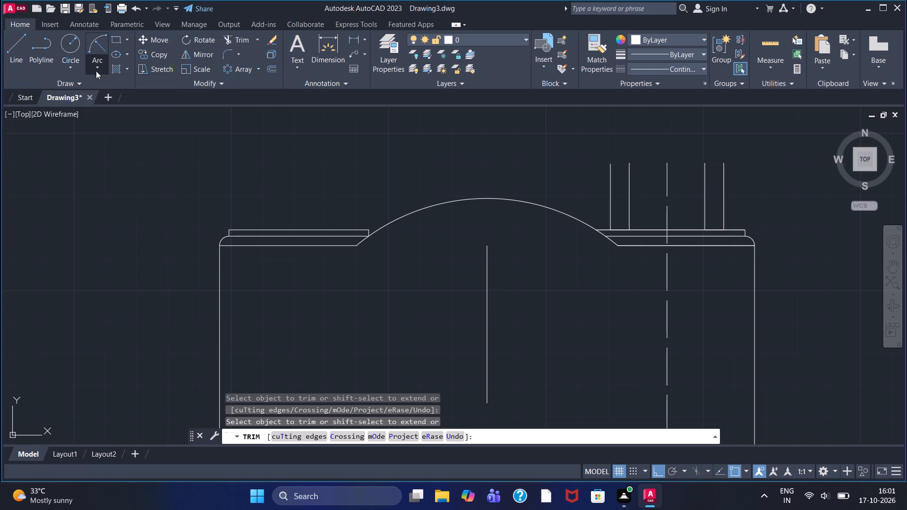
pyautogui.click(132, 225)
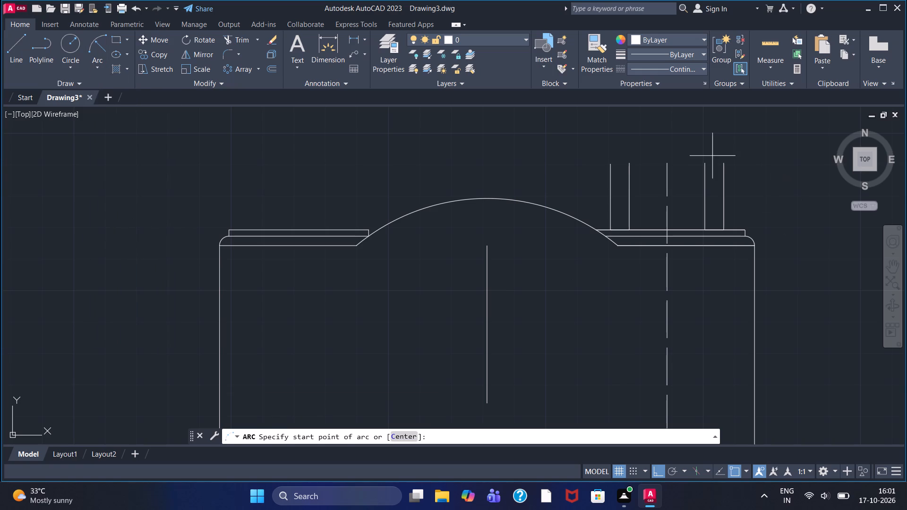
pyautogui.click(705, 163)
pyautogui.click(629, 162)
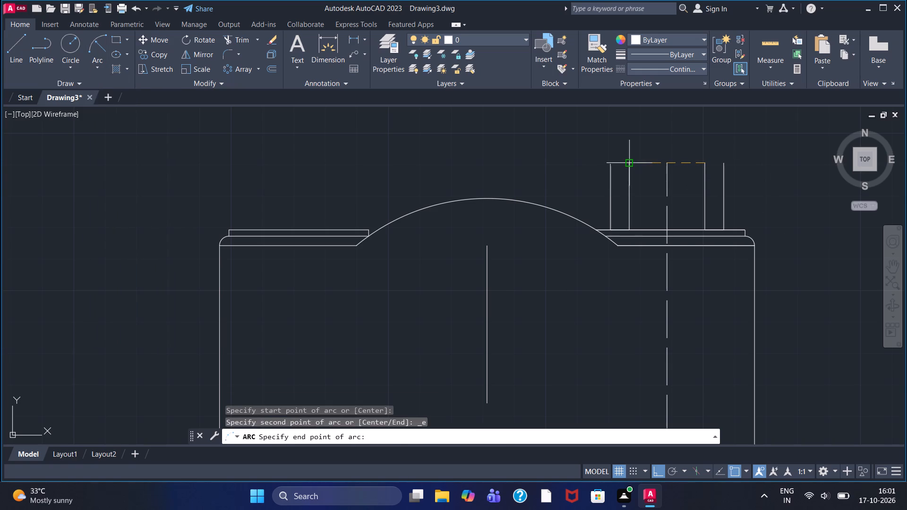
pyautogui.click(672, 242)
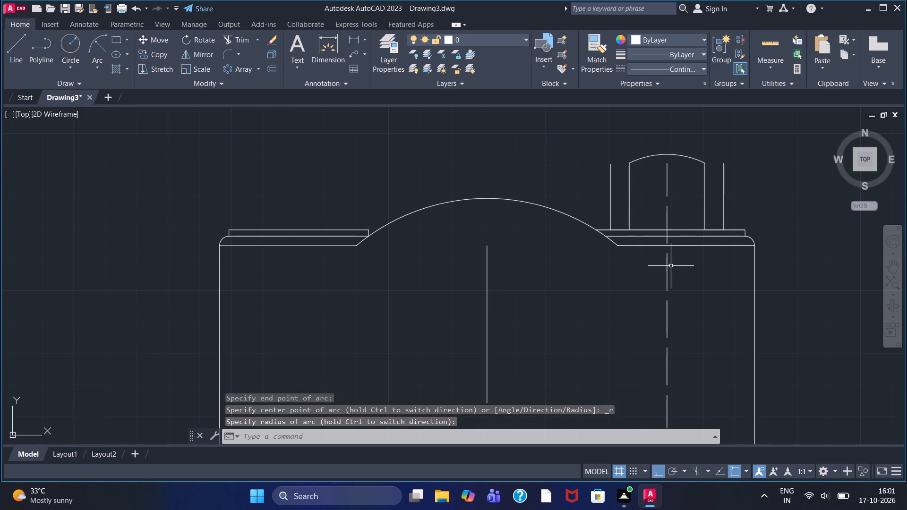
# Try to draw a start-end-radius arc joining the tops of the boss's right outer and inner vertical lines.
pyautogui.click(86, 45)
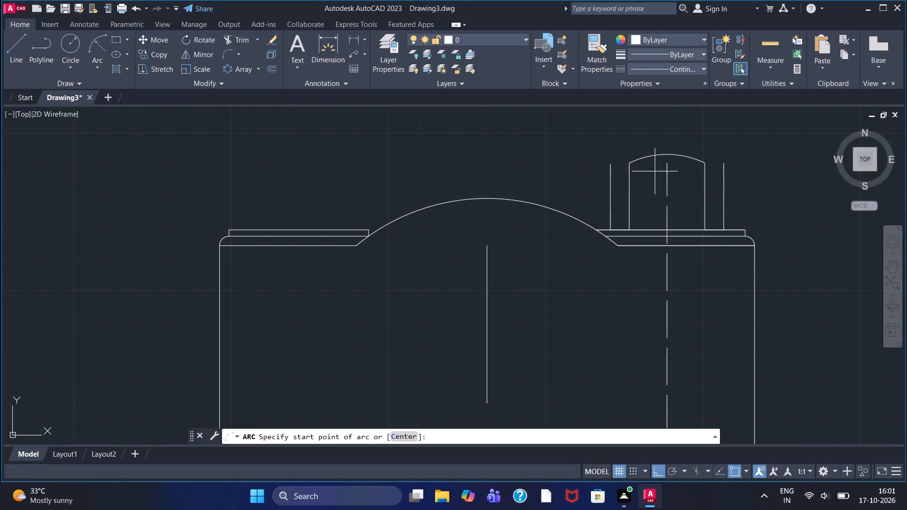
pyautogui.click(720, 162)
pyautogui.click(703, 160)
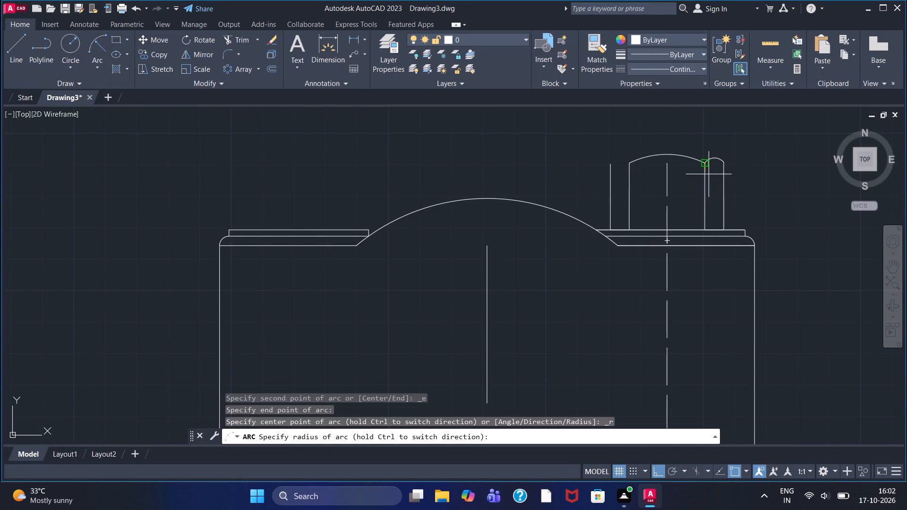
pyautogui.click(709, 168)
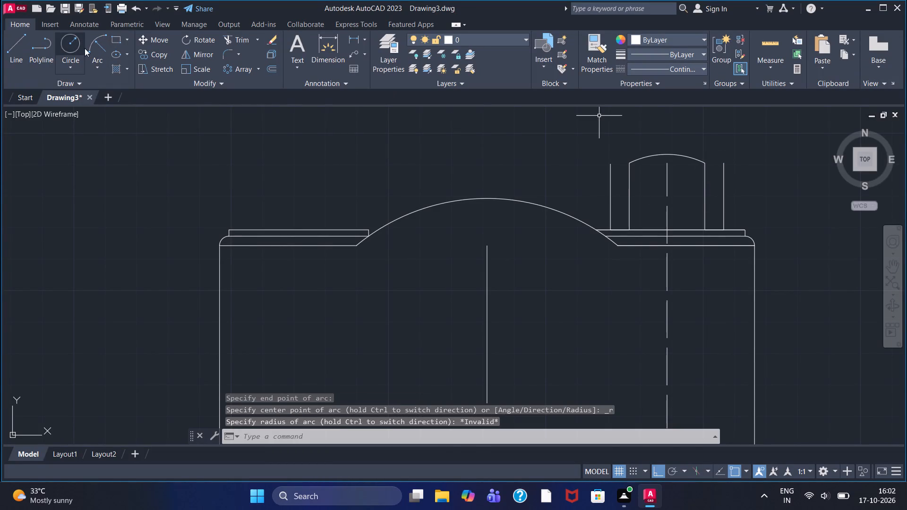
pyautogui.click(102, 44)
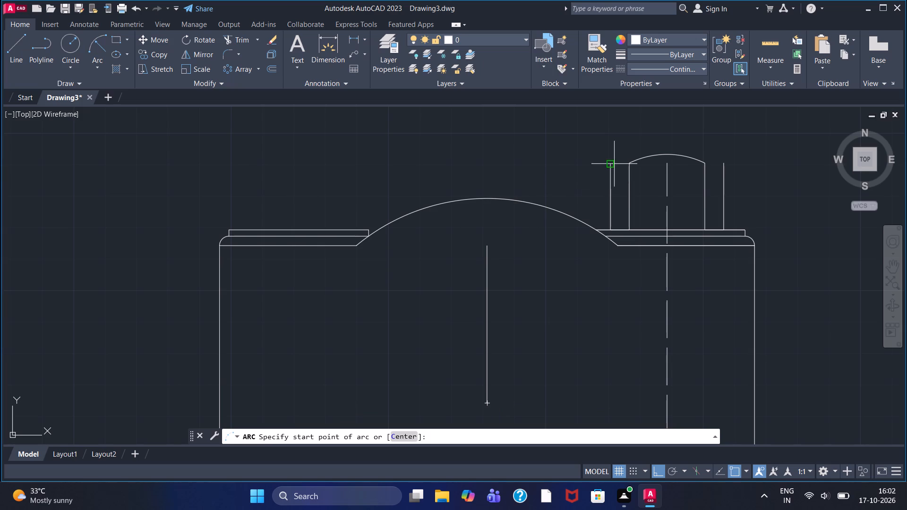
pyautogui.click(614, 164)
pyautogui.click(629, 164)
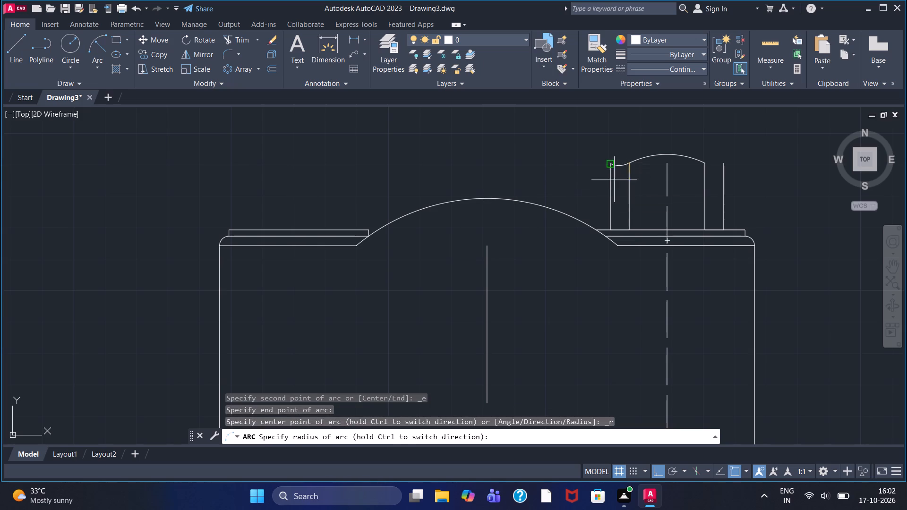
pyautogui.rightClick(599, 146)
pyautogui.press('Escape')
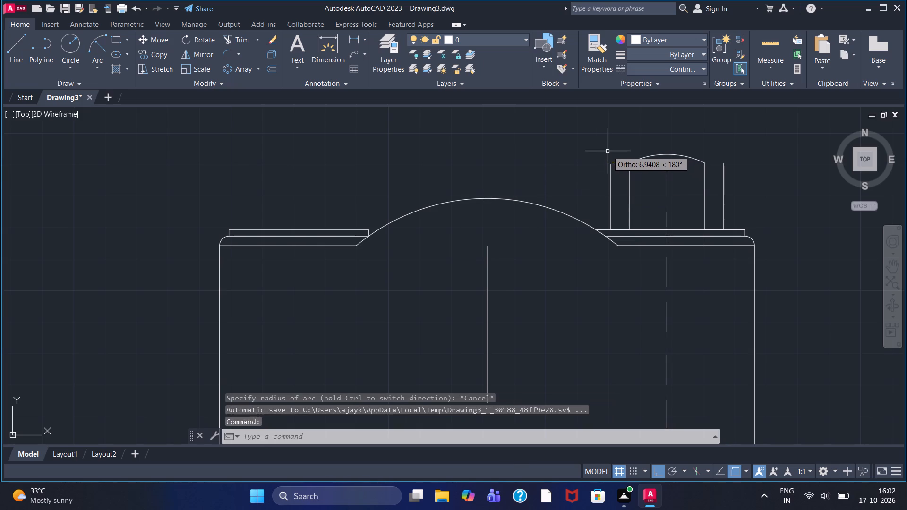
# Cap the boss's left pair of vertical lines with an upward-bulging start-end-radius arc of about 3.1 radius.
pyautogui.click(103, 43)
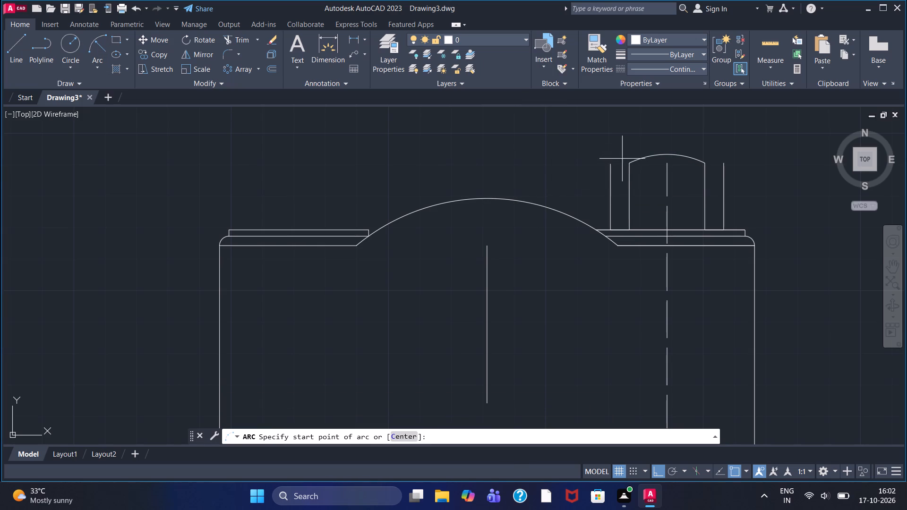
pyautogui.click(628, 161)
pyautogui.click(612, 163)
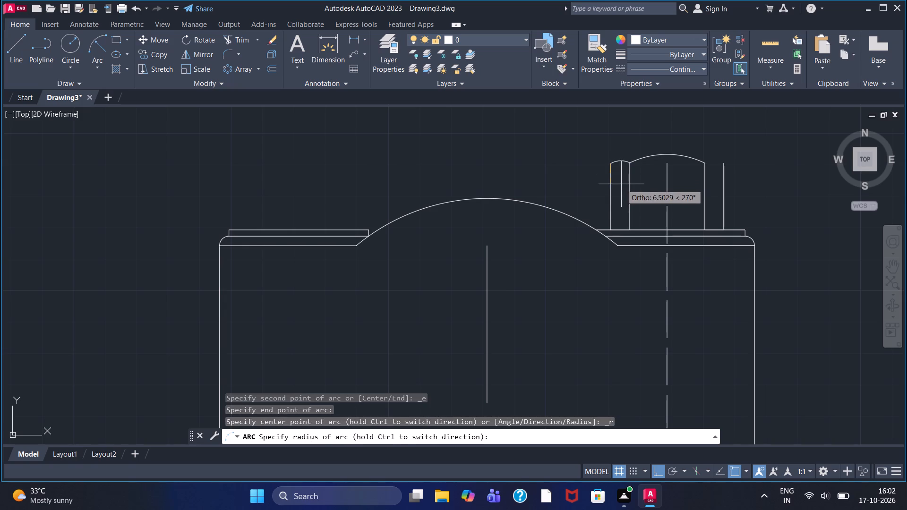
pyautogui.click(620, 166)
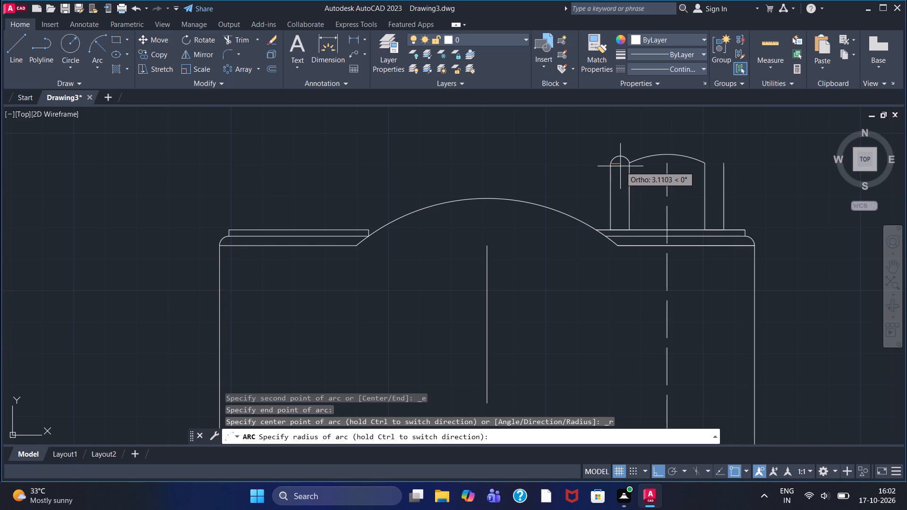
# Cap the boss's right pair of vertical lines with an upward-bulging start-end-radius arc of about 3.1 radius.
pyautogui.click(94, 42)
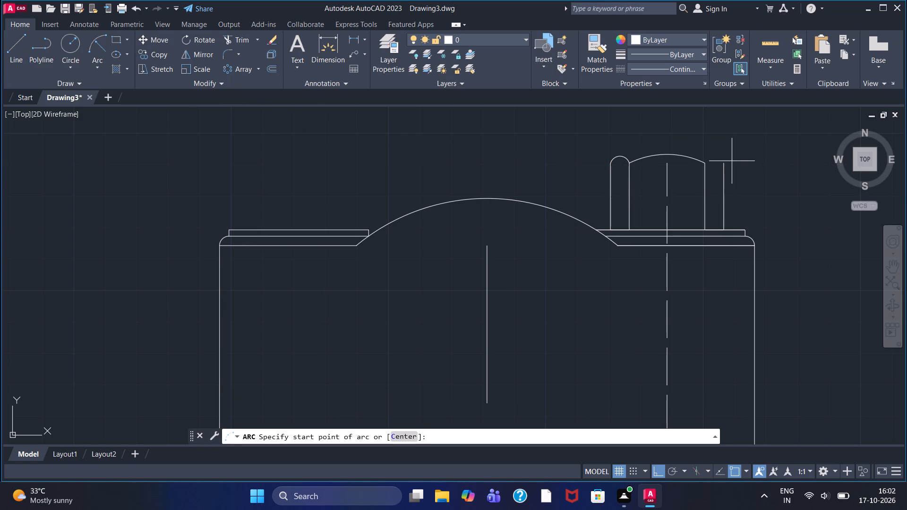
pyautogui.click(726, 164)
pyautogui.click(705, 164)
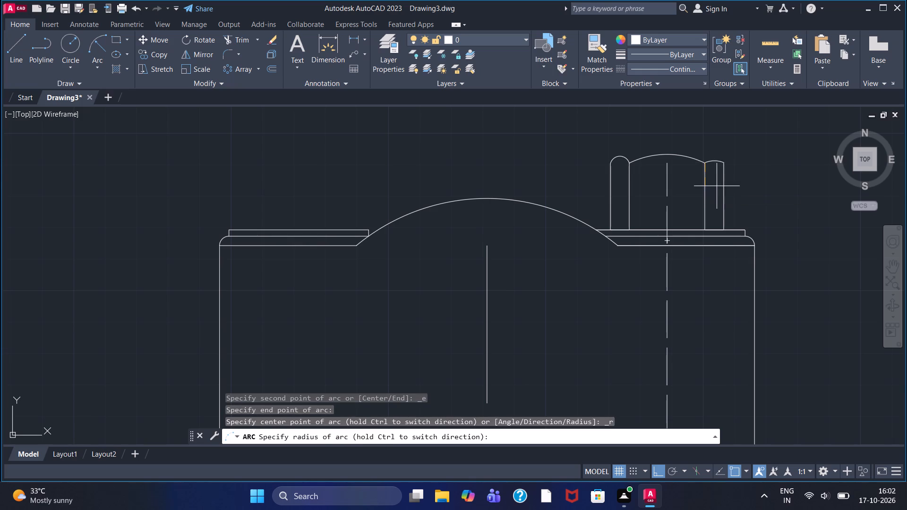
pyautogui.click(715, 163)
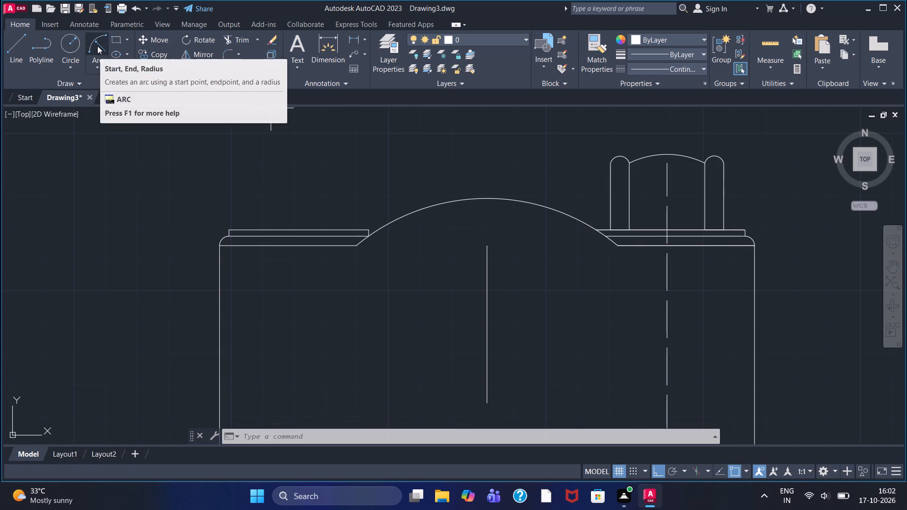
# Check the radius of the small arc capping the boss's left pair of vertical lines, without placing a dimension.
pyautogui.click(364, 42)
pyautogui.click(391, 161)
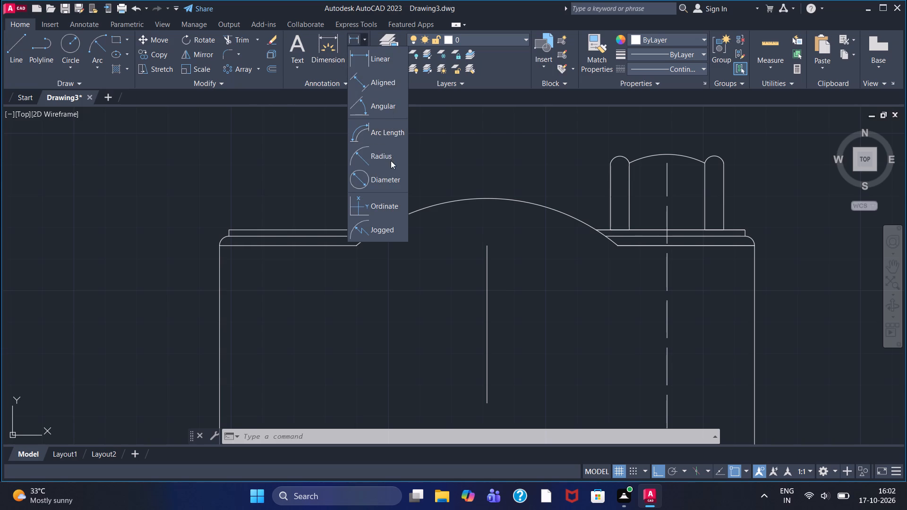
pyautogui.click(621, 155)
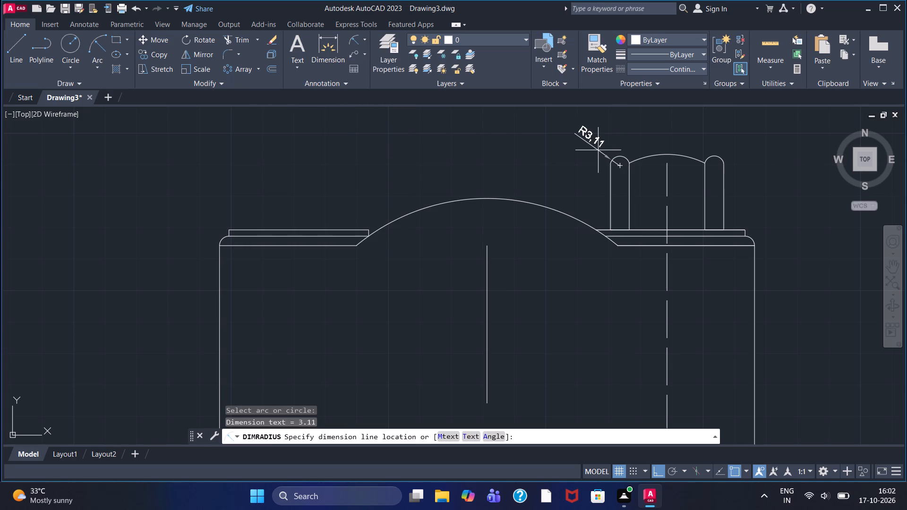
pyautogui.press('Escape')
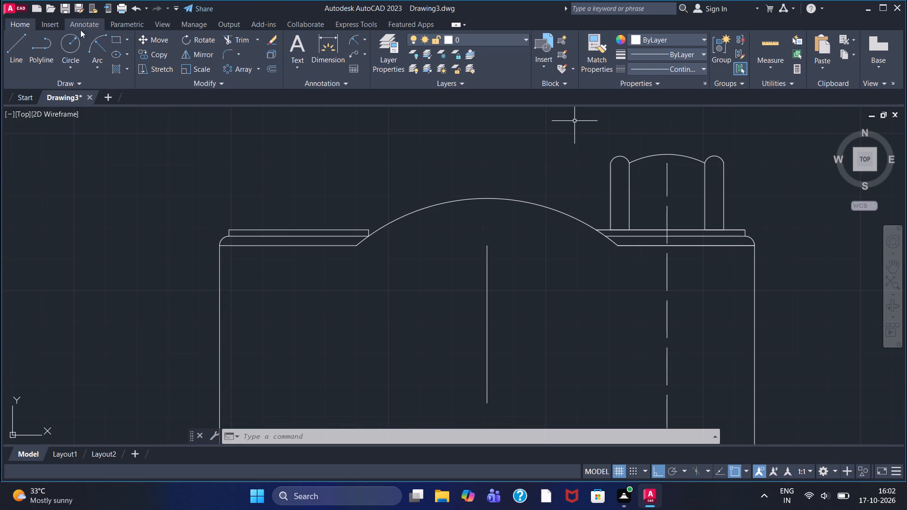
# Draw a short vertical line upward from the top of the boss's left outer vertical line, past the small arc.
pyautogui.click(92, 44)
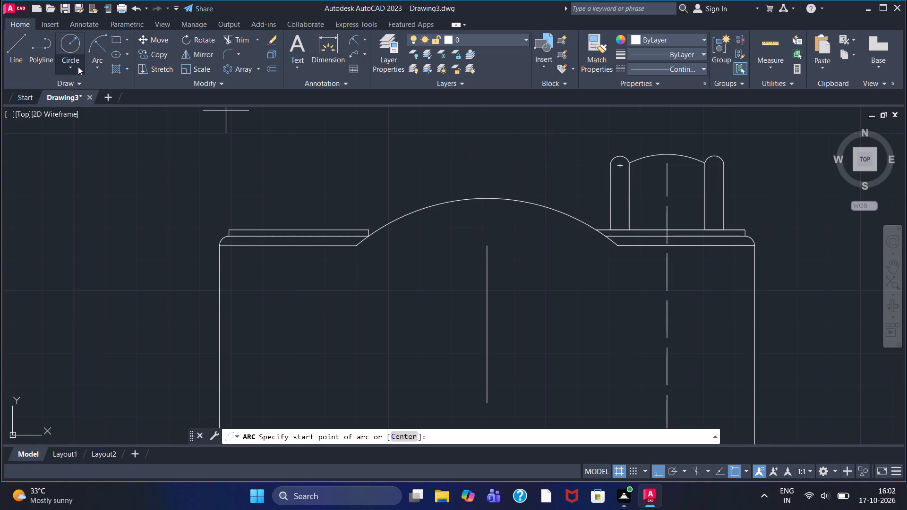
pyautogui.click(15, 46)
pyautogui.moveTo(612, 163); pyautogui.dragTo(612, 159)
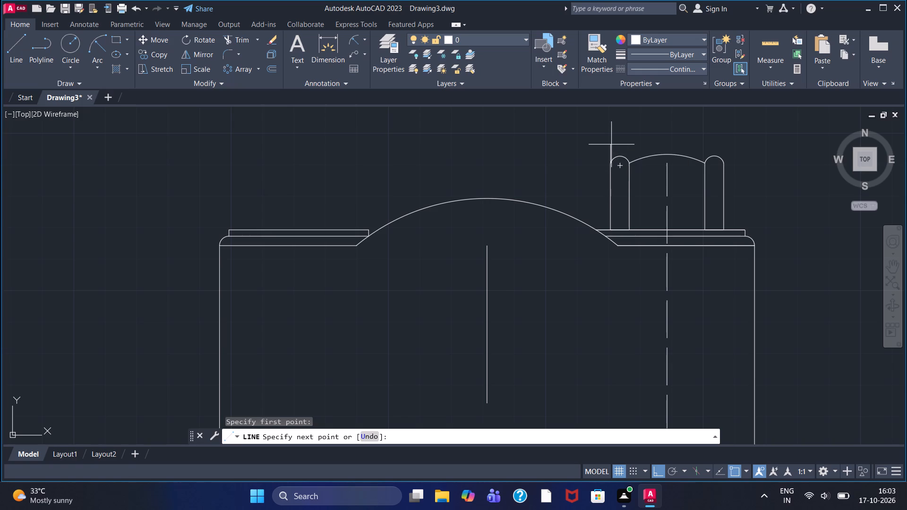
pyautogui.click(611, 144)
pyautogui.rightClick(611, 144)
pyautogui.click(628, 150)
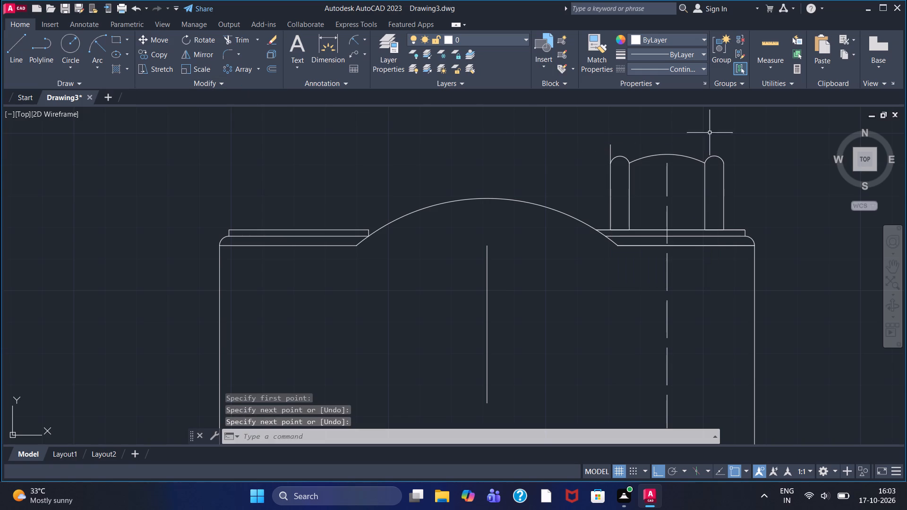
# Draw a vertical line about 5.5 units up from the top of the boss's left inner vertical line.
pyautogui.click(20, 49)
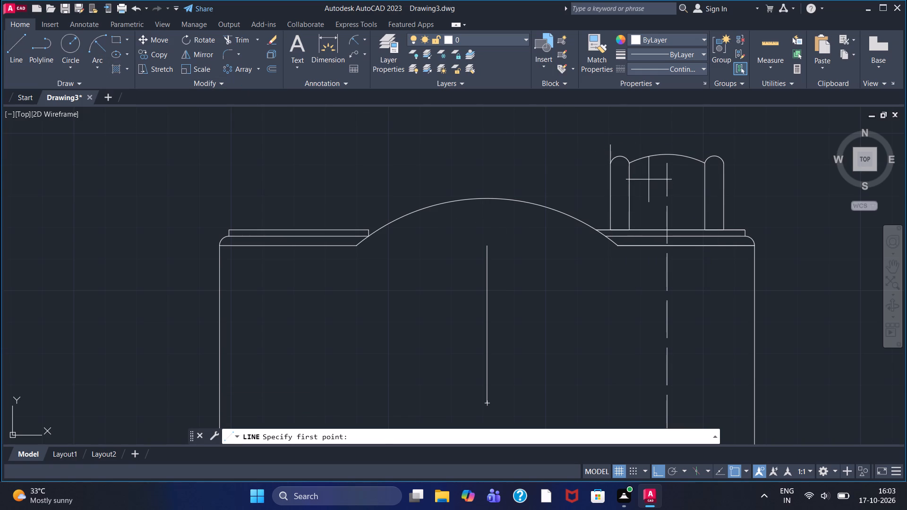
pyautogui.click(633, 165)
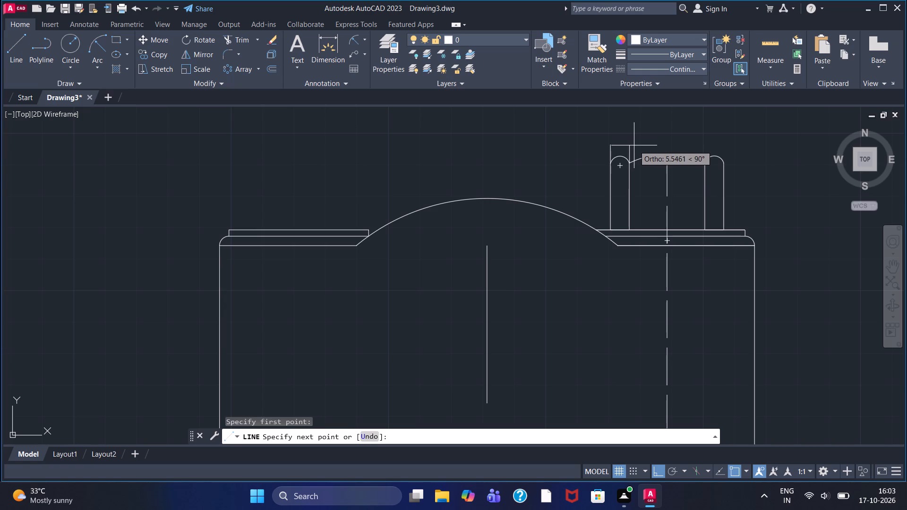
pyautogui.click(634, 145)
pyautogui.rightClick(634, 145)
pyautogui.click(646, 153)
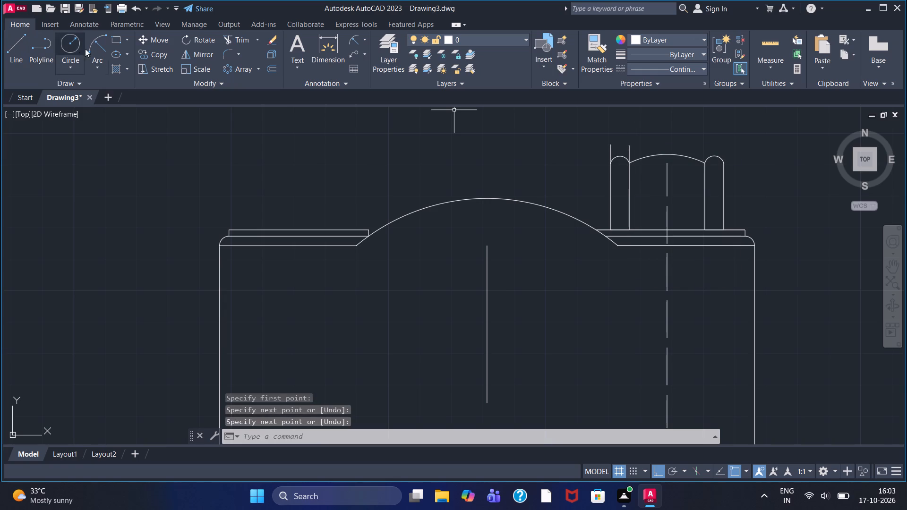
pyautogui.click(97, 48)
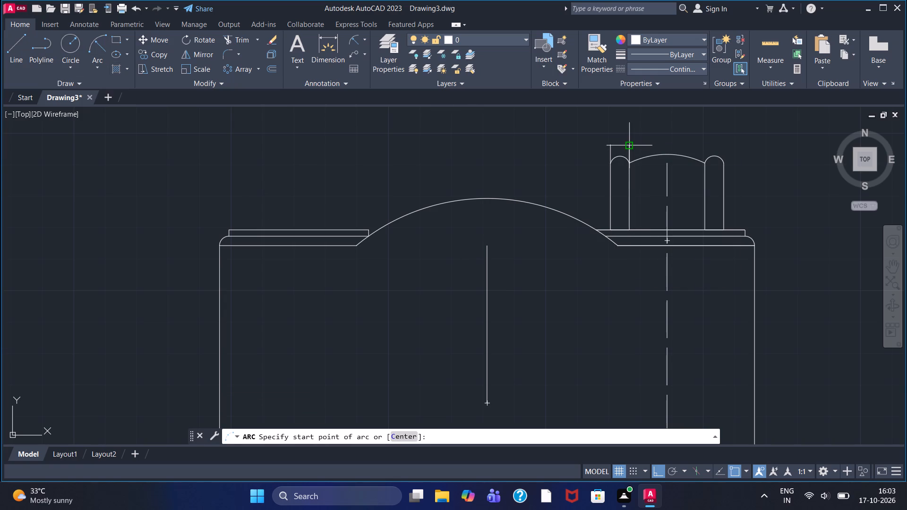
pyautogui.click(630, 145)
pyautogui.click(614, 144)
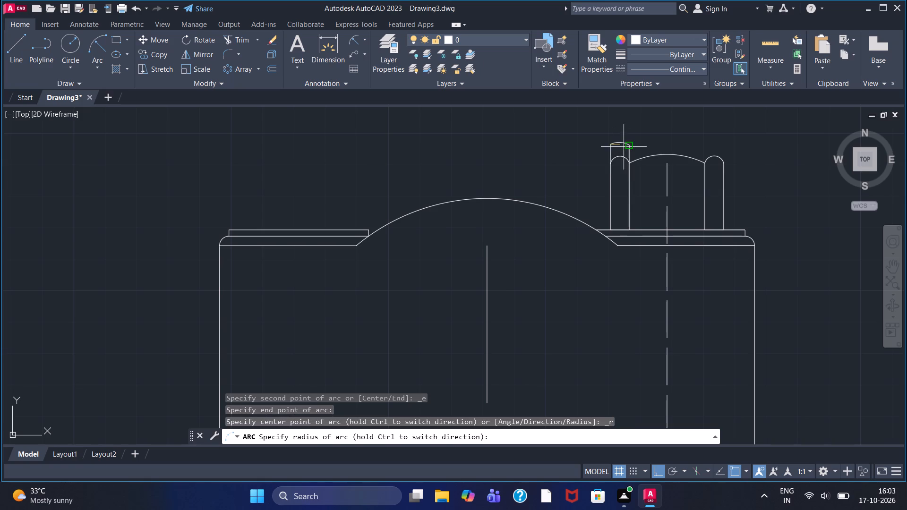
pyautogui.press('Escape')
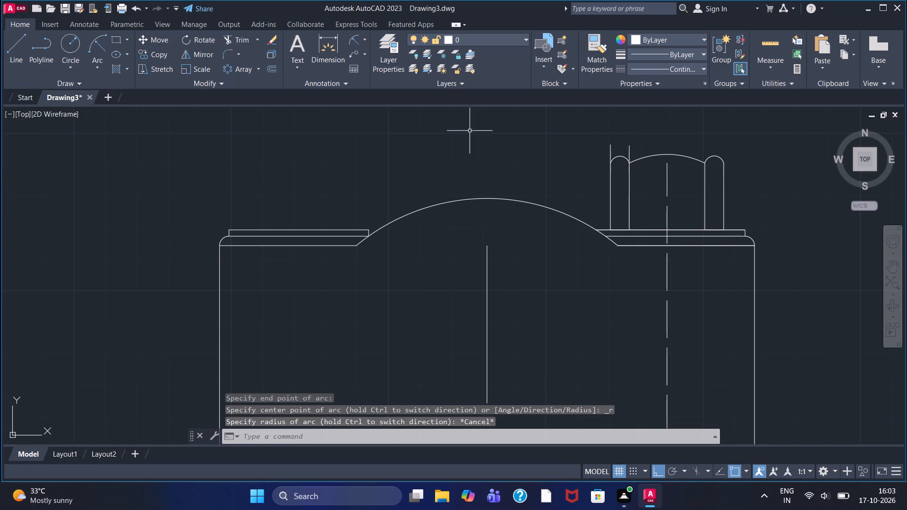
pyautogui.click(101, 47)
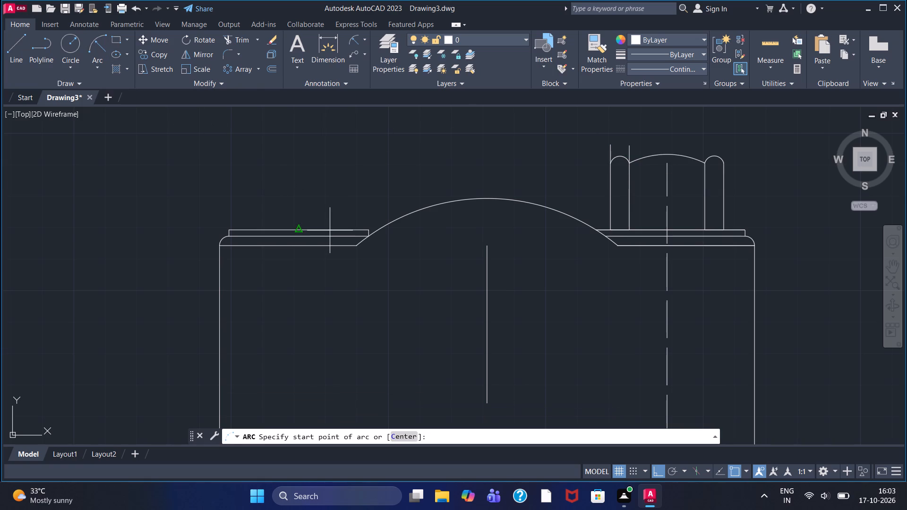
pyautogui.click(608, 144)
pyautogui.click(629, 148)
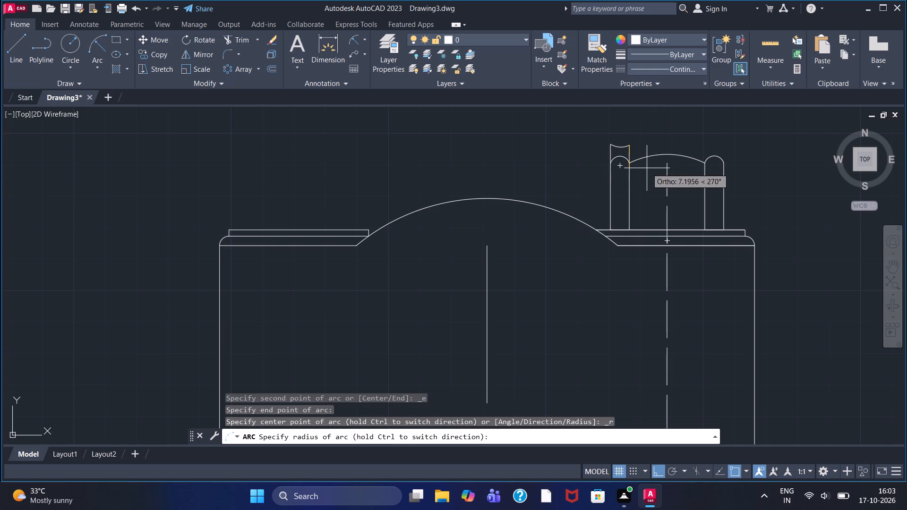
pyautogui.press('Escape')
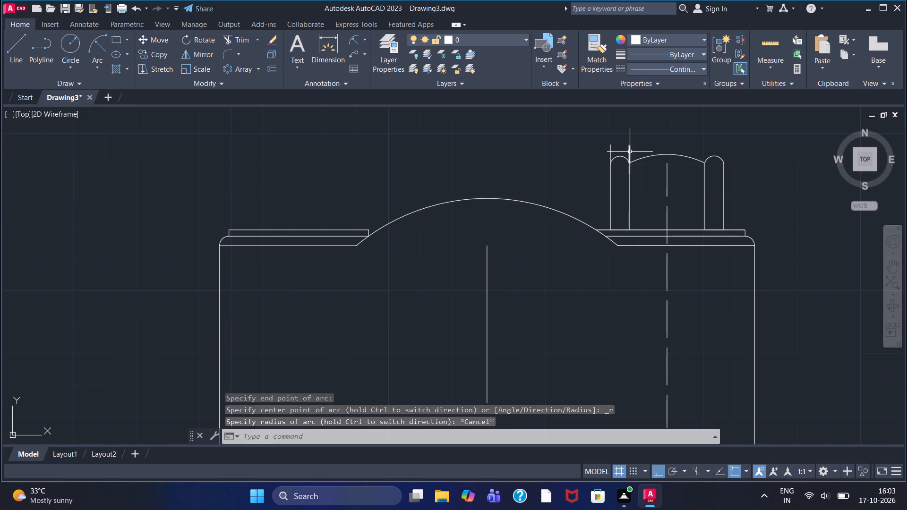
# Erase the two short vertical lines rising above the small arc on the boss's left pair of vertical lines.
pyautogui.click(630, 152)
pyautogui.press('Delete')
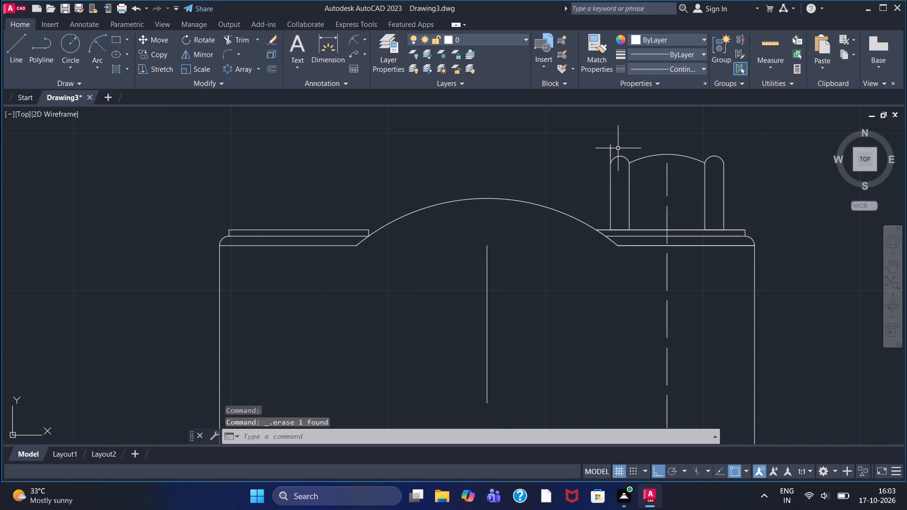
pyautogui.doubleClick(611, 148)
pyautogui.press('Delete')
# Draw a 3-unit vertical line upward from the top of the boss's left outer vertical line.
pyautogui.click(9, 53)
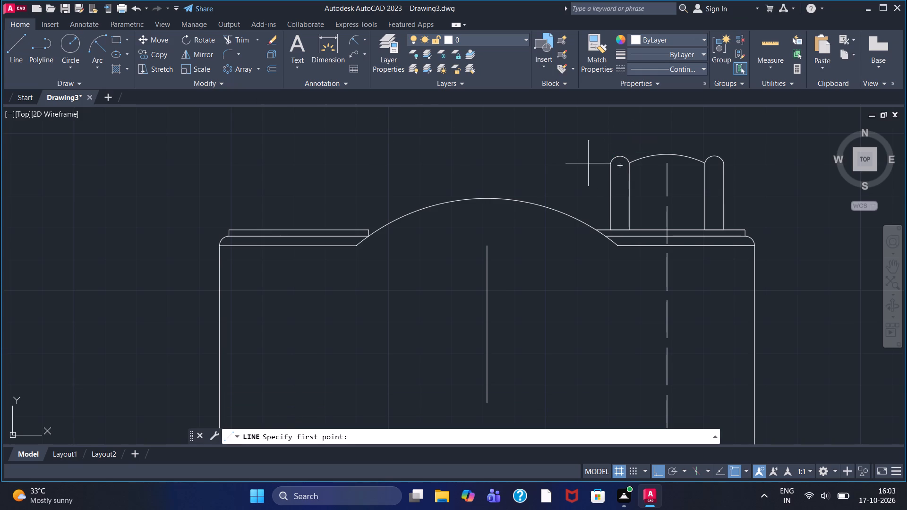
pyautogui.click(608, 162)
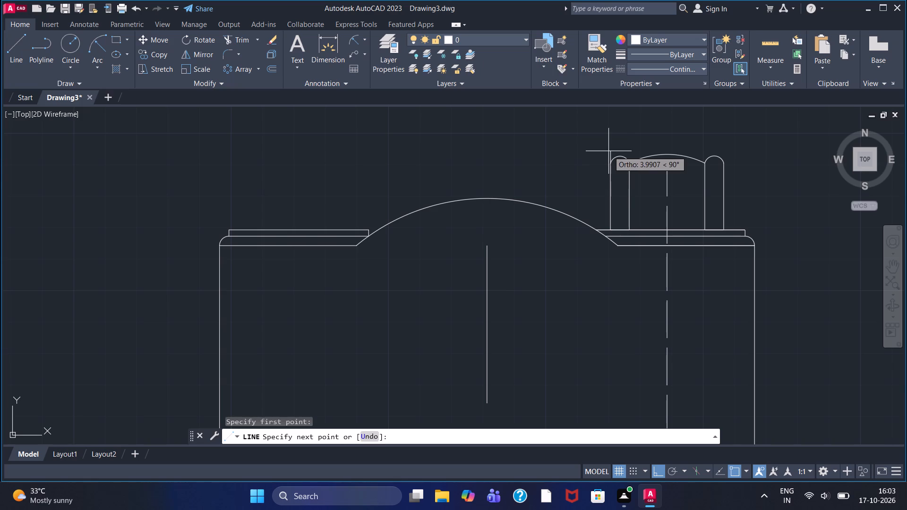
pyautogui.press('3')
pyautogui.press('Return')
pyautogui.rightClick(626, 135)
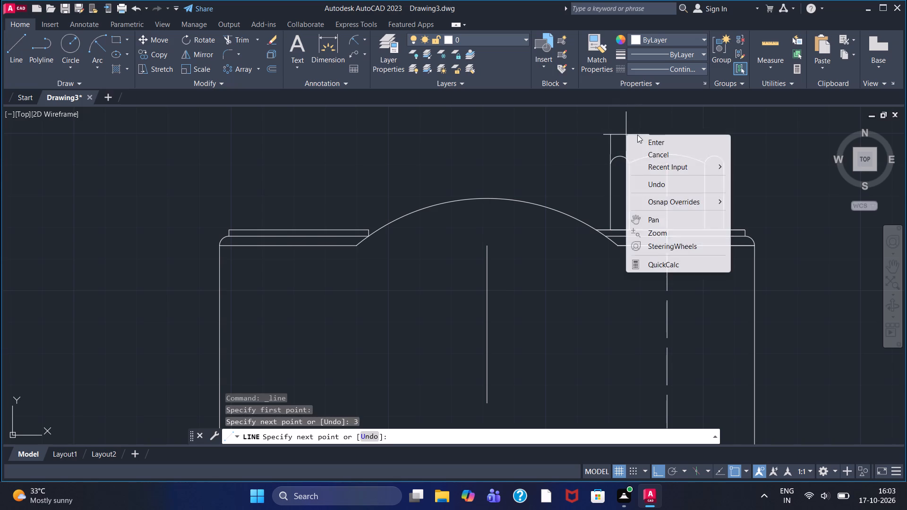
pyautogui.click(637, 135)
pyautogui.doubleClick(632, 140)
# Draw a 3-unit vertical line upward from the top of the boss's left inner vertical line.
pyautogui.click(17, 51)
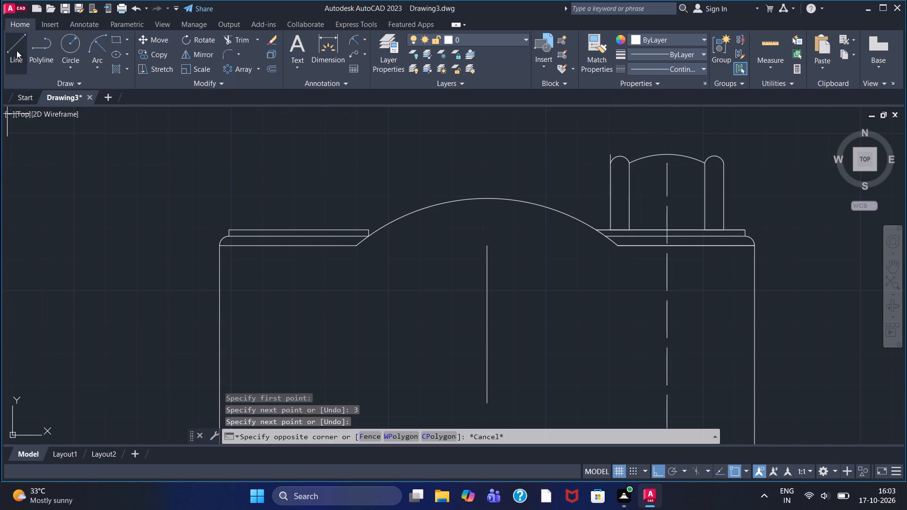
pyautogui.click(634, 163)
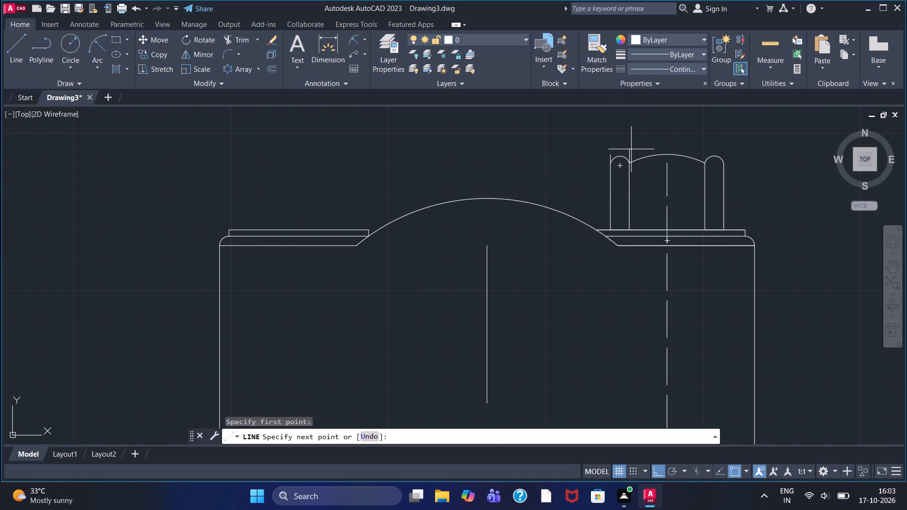
pyautogui.press('3')
pyautogui.press('Return')
pyautogui.rightClick(630, 145)
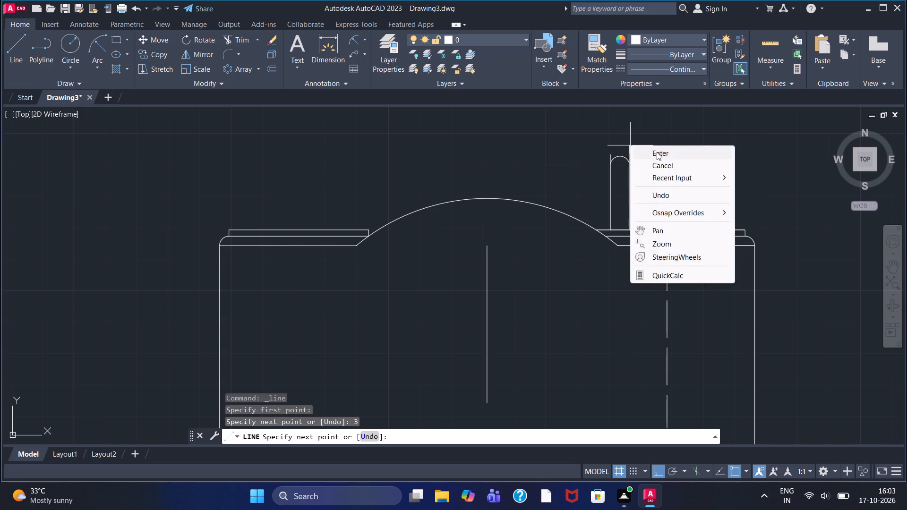
pyautogui.click(657, 152)
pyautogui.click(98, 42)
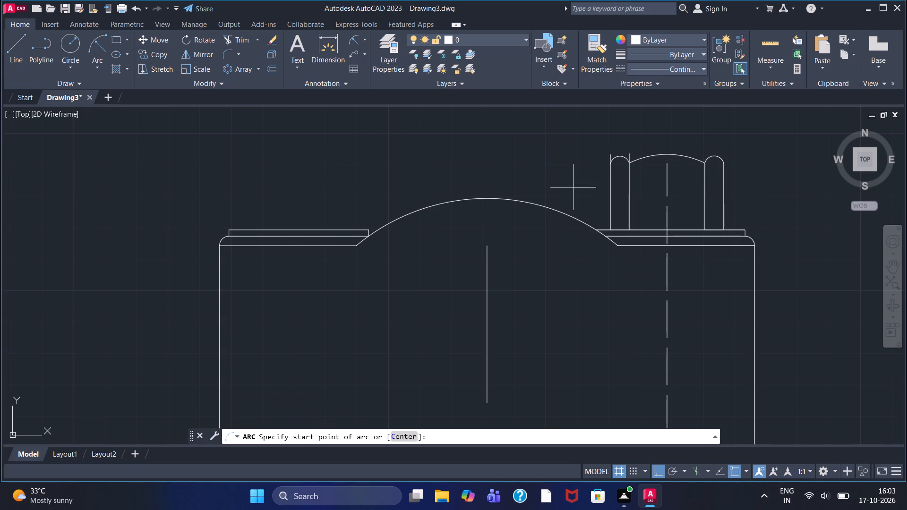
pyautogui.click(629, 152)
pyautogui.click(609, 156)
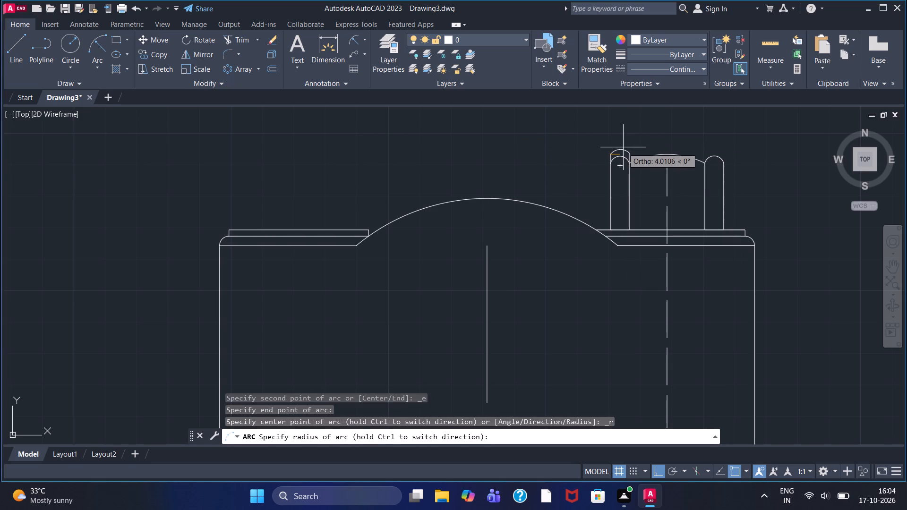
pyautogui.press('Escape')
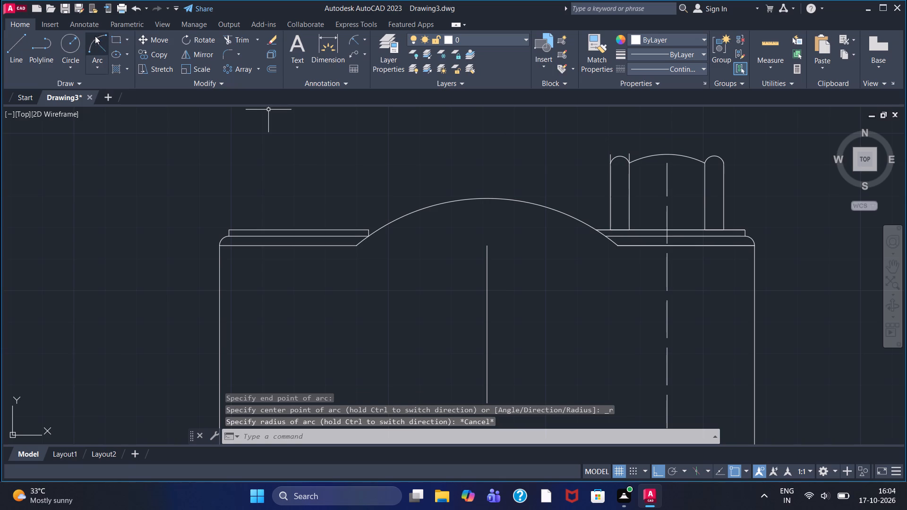
# Join the tops of the two 3-unit lines with a downward-bulging start-end-radius arc of about 8.4 radius.
pyautogui.doubleClick(94, 37)
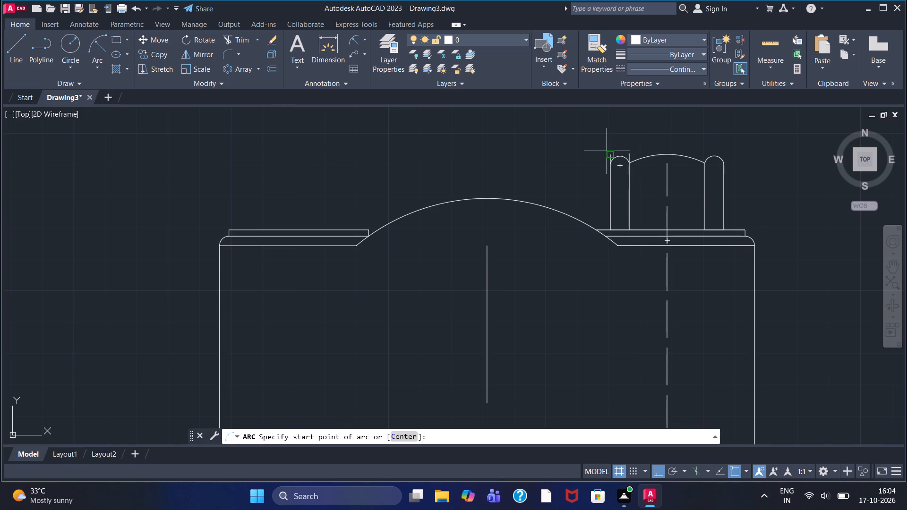
pyautogui.click(611, 153)
pyautogui.click(633, 153)
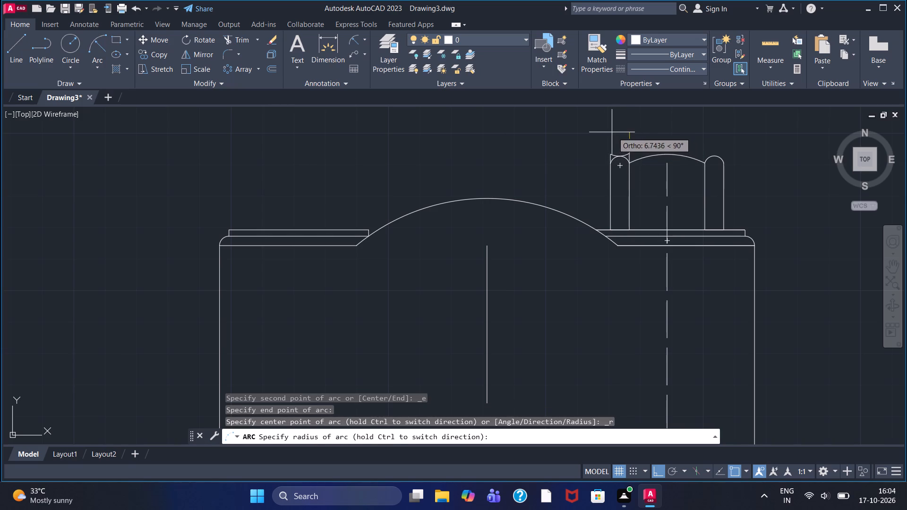
pyautogui.click(642, 127)
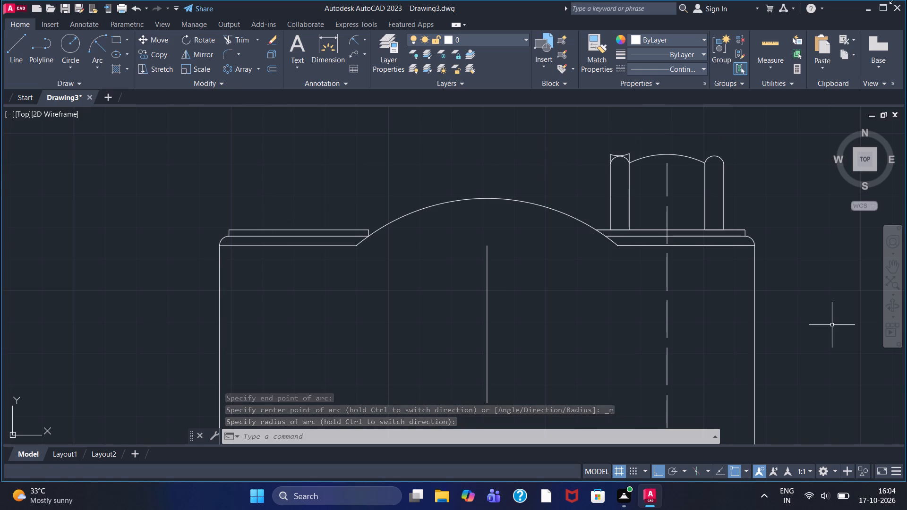
# Draw a 4-unit vertical line upward from the left end of the downward-bulging arc on the boss.
pyautogui.click(9, 57)
pyautogui.moveTo(533, 154); pyautogui.dragTo(534, 157, button='middle')
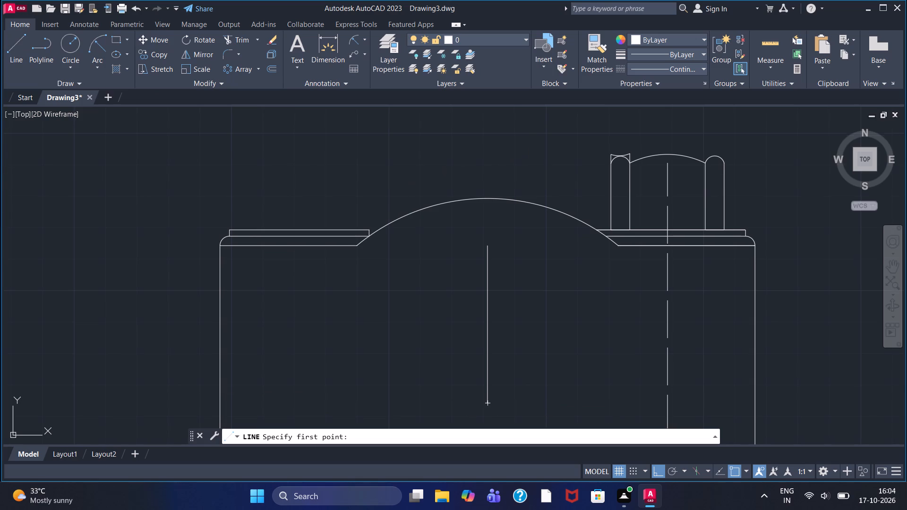
pyautogui.moveTo(534, 157); pyautogui.dragTo(511, 289, button='middle')
pyautogui.click(588, 290)
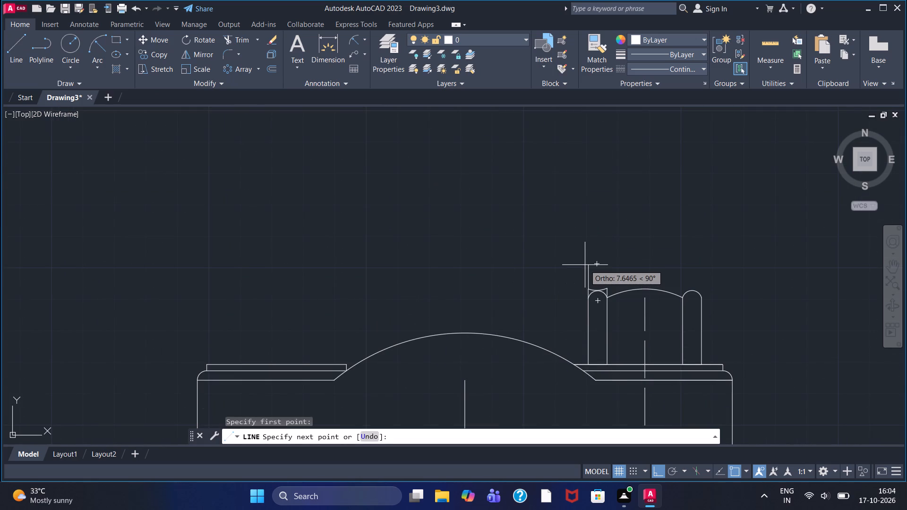
pyautogui.press('4')
pyautogui.press('Return')
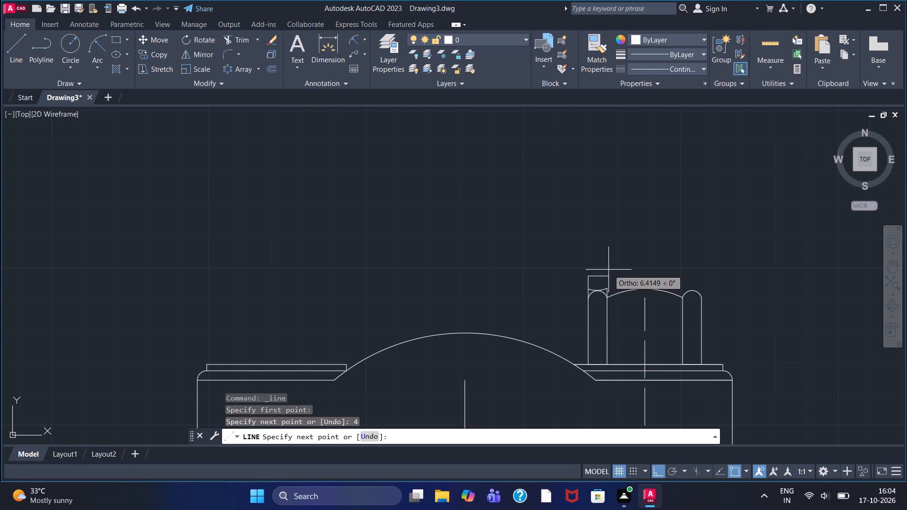
pyautogui.press('Escape')
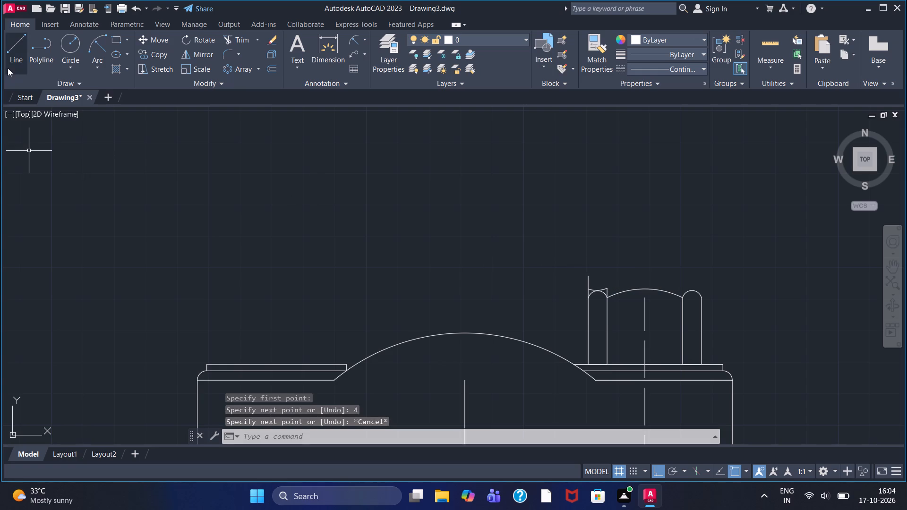
# Draw a 4-unit vertical line upward from the right end of the downward-bulging arc on the boss.
pyautogui.click(8, 62)
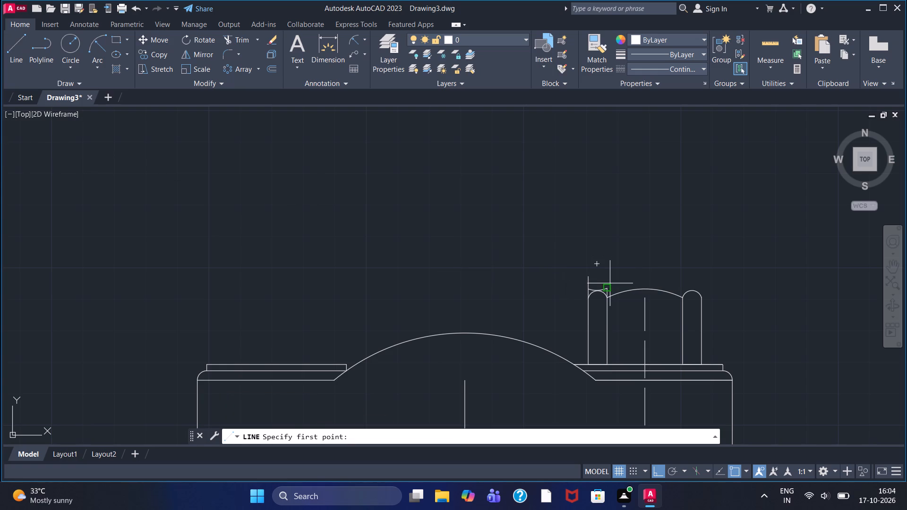
pyautogui.click(610, 284)
pyautogui.press('4')
pyautogui.press('Return')
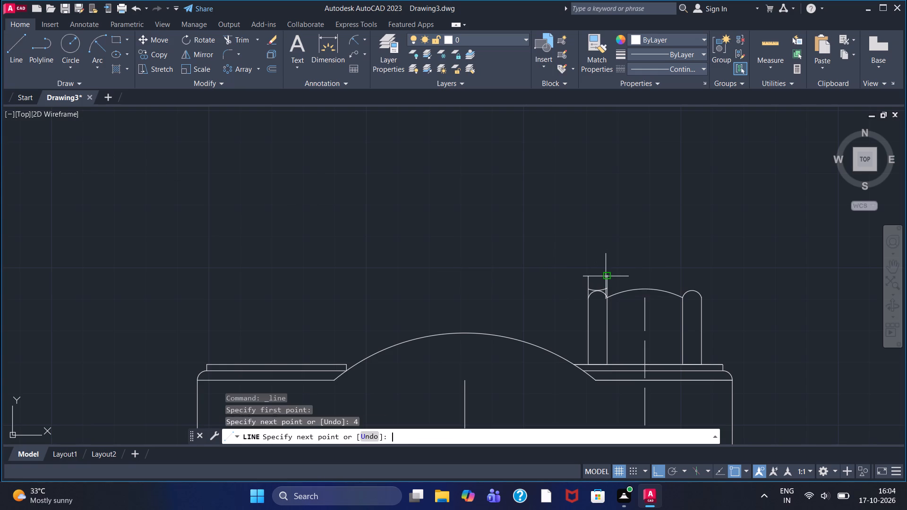
pyautogui.rightClick(497, 270)
pyautogui.click(549, 273)
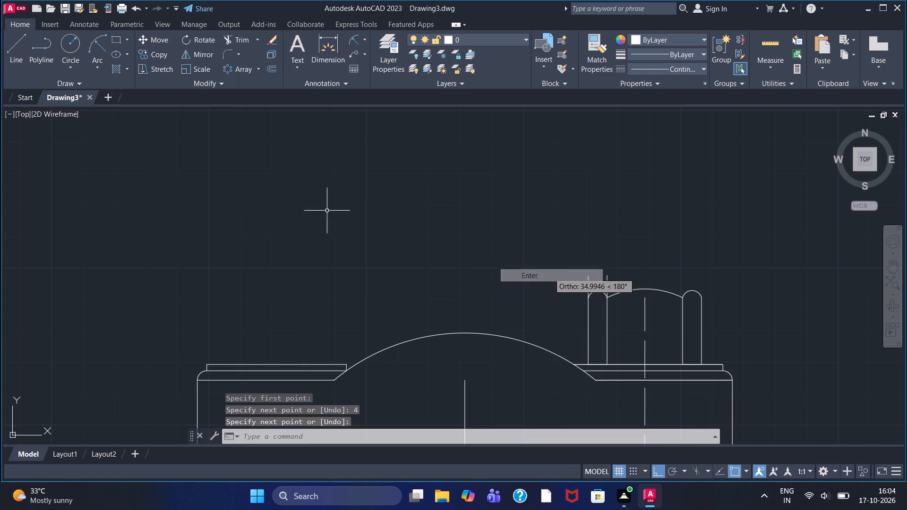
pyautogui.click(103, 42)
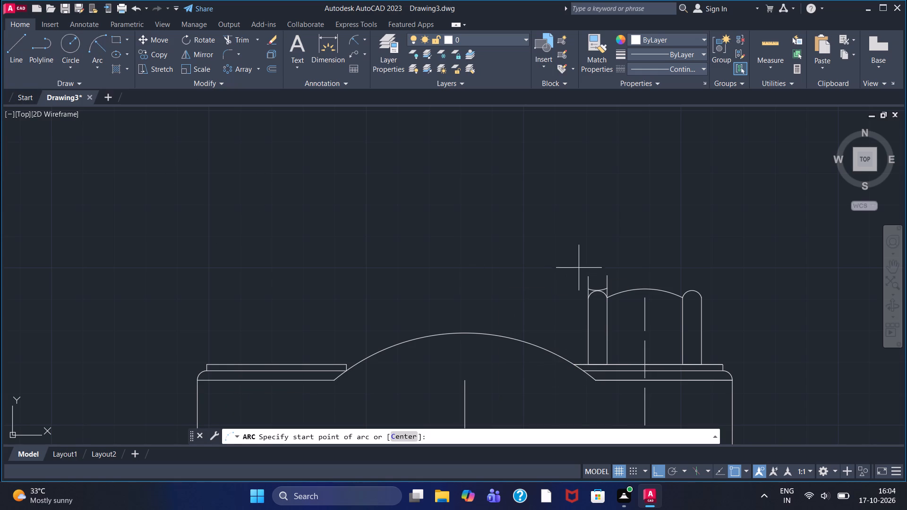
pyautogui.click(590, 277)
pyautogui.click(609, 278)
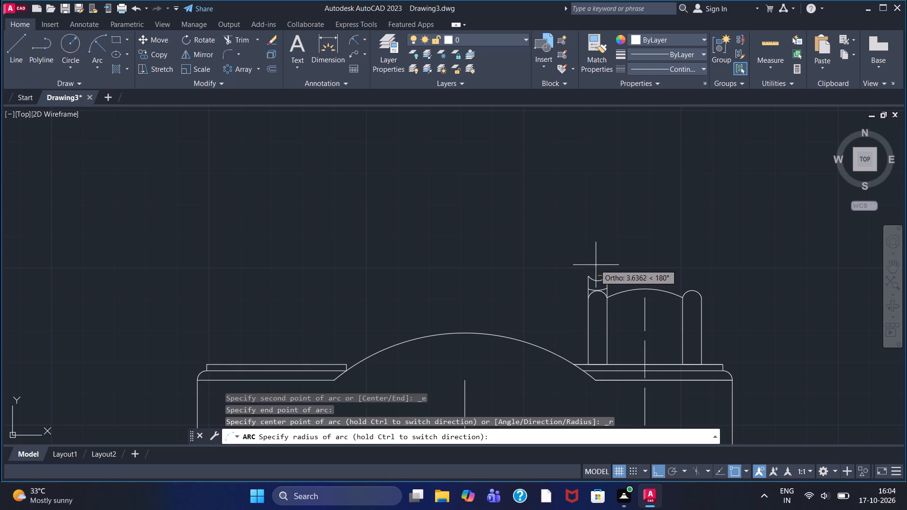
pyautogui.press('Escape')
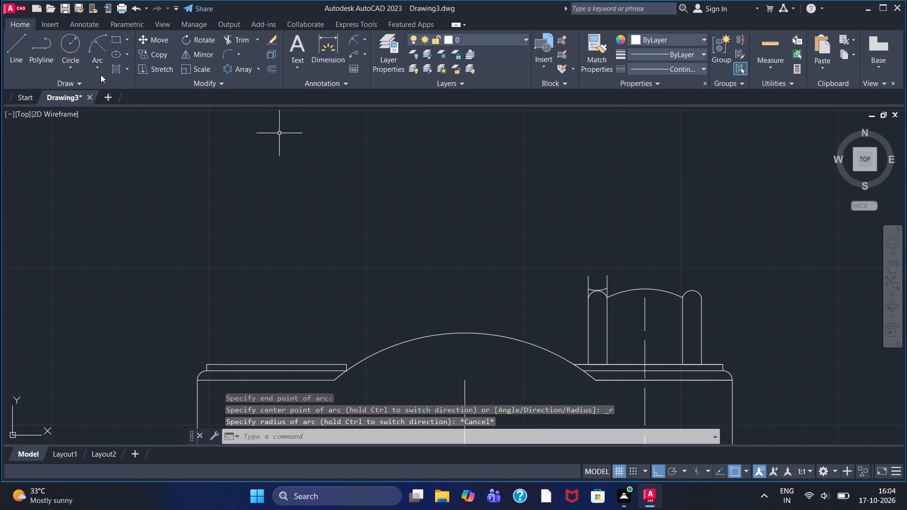
# Cap the two 4-unit vertical lines with a shallow upward-bulging start-end-radius arc.
pyautogui.click(100, 49)
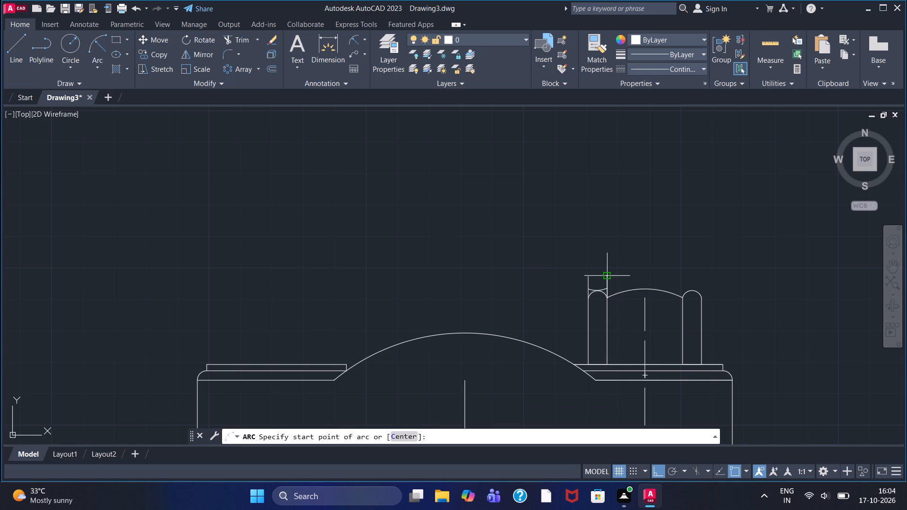
pyautogui.click(607, 274)
pyautogui.click(589, 274)
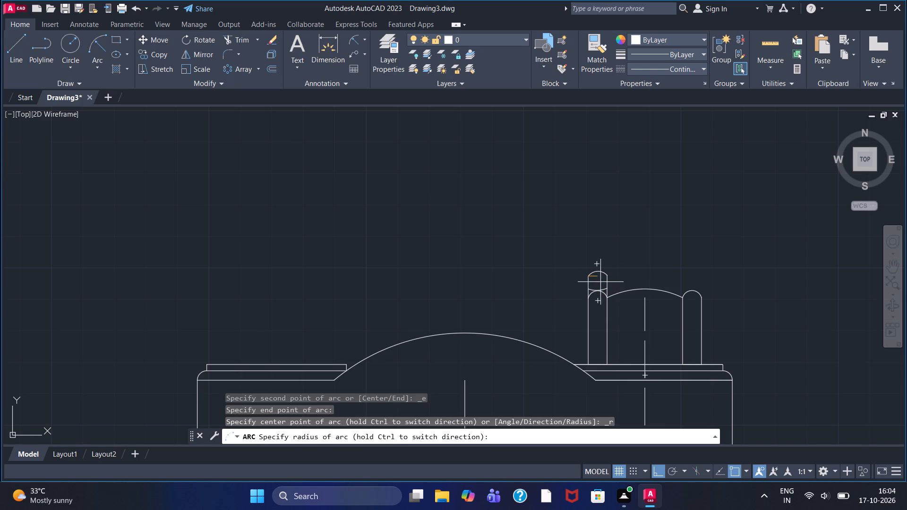
pyautogui.click(600, 282)
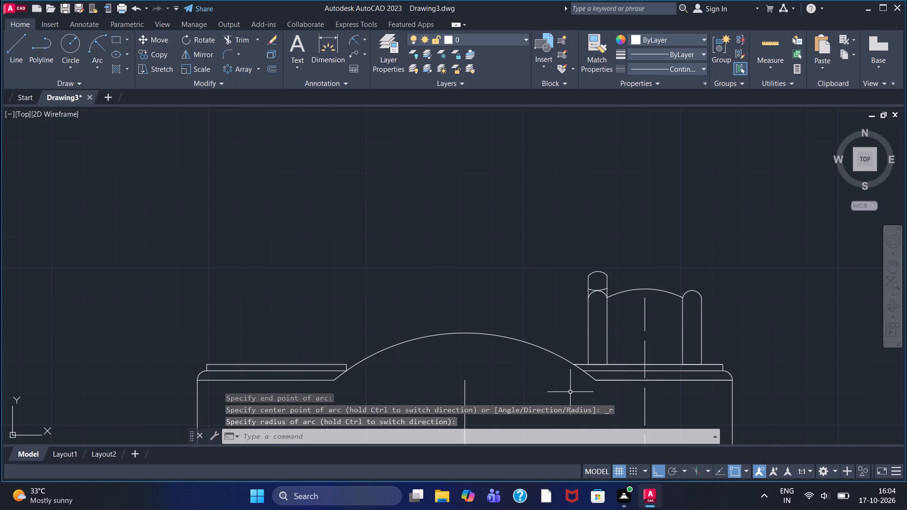
# Draw a 3-unit vertical line upward from the top of the inner line of the boss's right pair.
pyautogui.click(13, 56)
pyautogui.rightClick(13, 56)
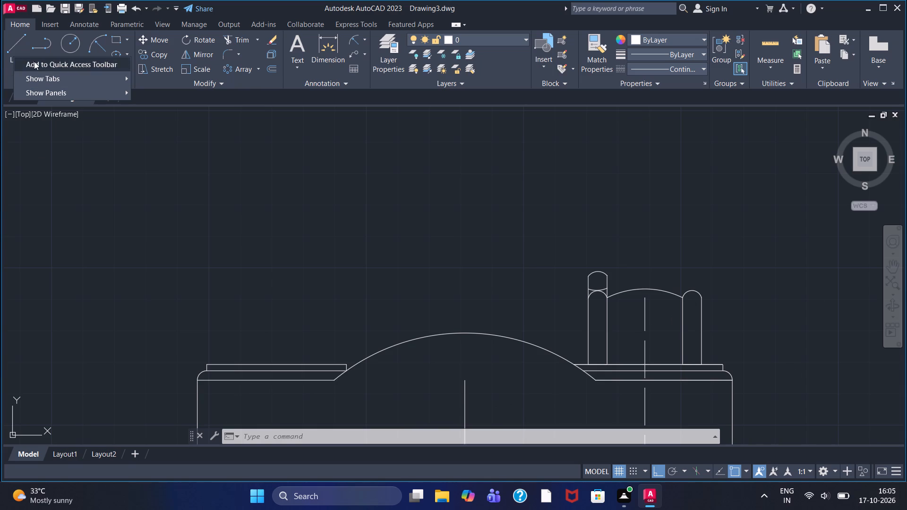
pyautogui.click(13, 48)
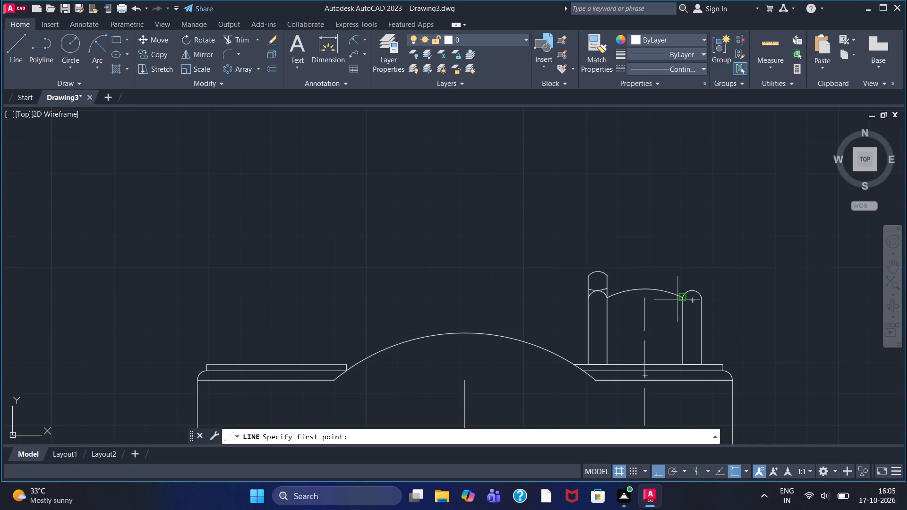
pyautogui.click(683, 298)
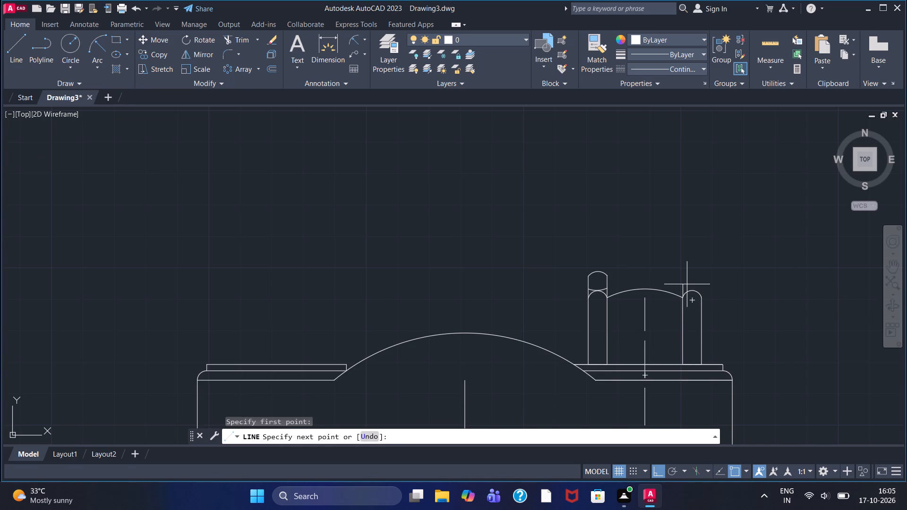
pyautogui.press('3')
pyautogui.press('Return')
pyautogui.rightClick(467, 257)
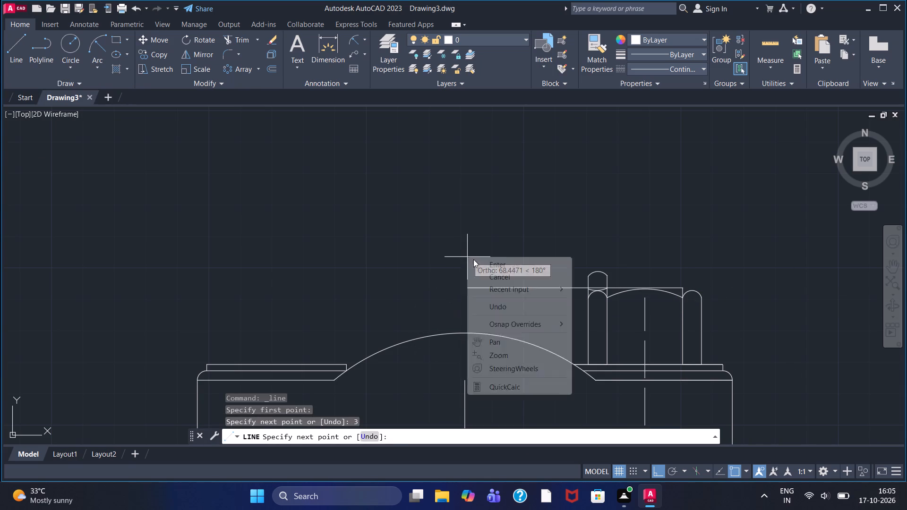
pyautogui.click(483, 264)
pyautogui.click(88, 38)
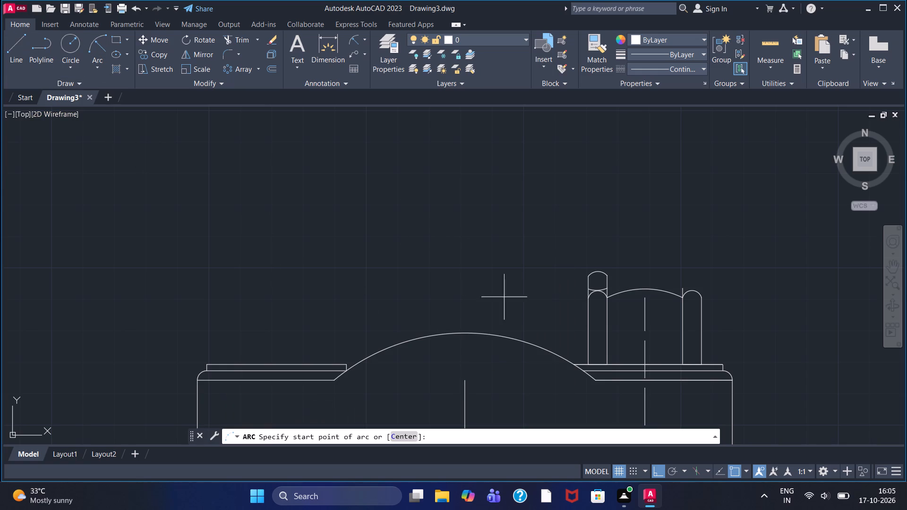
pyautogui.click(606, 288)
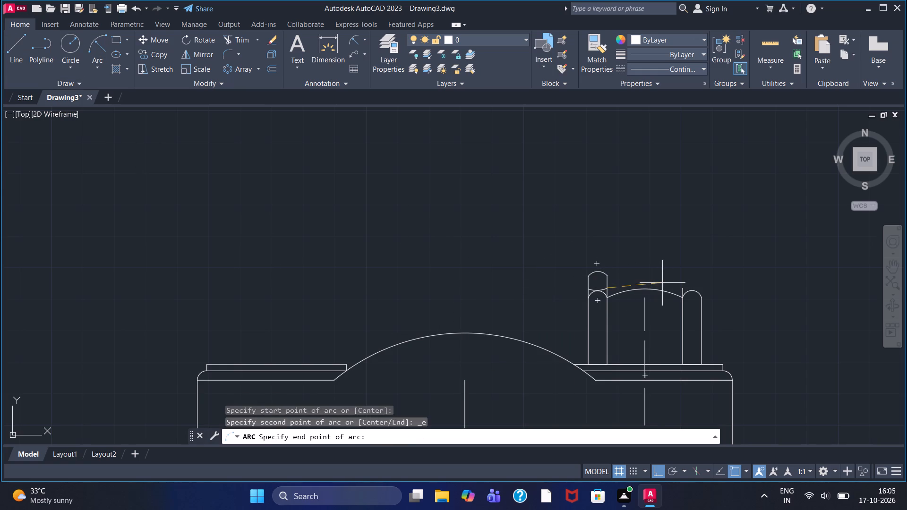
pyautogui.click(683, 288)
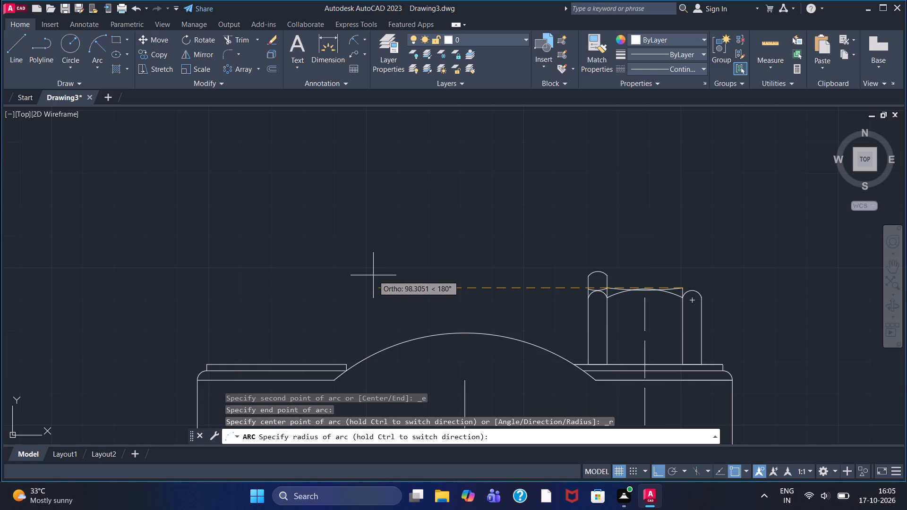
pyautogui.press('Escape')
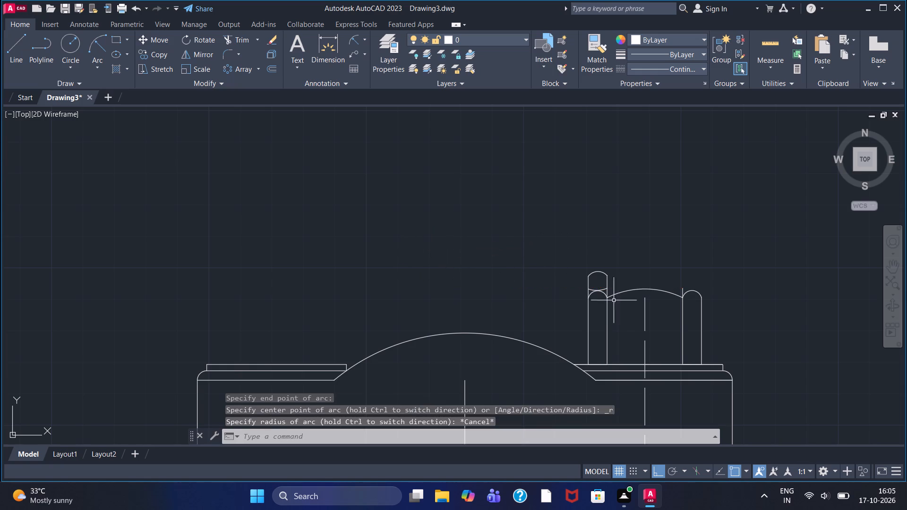
# Draw a short vertical line upward from the top of the 3-unit line on the boss's right pair.
pyautogui.click(4, 56)
pyautogui.click(10, 58)
pyautogui.scroll(2, 704, 246)
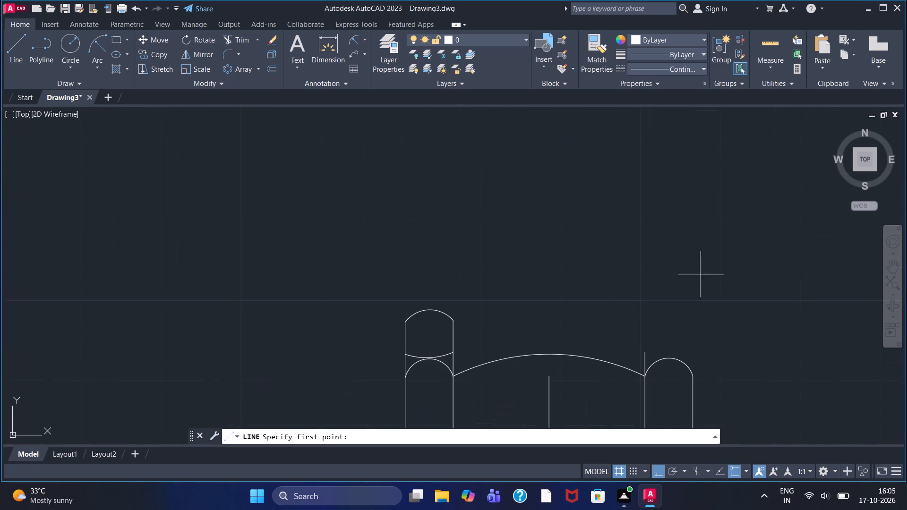
pyautogui.click(648, 353)
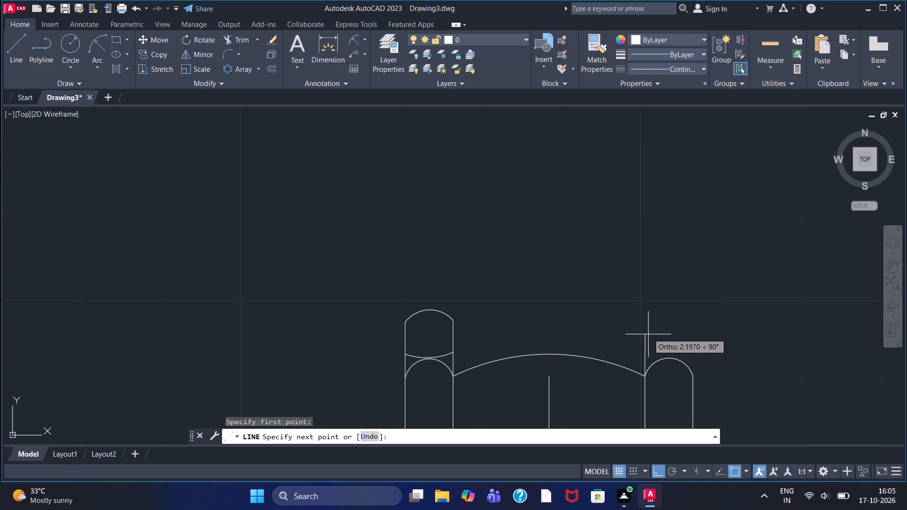
pyautogui.click(648, 330)
pyautogui.rightClick(660, 312)
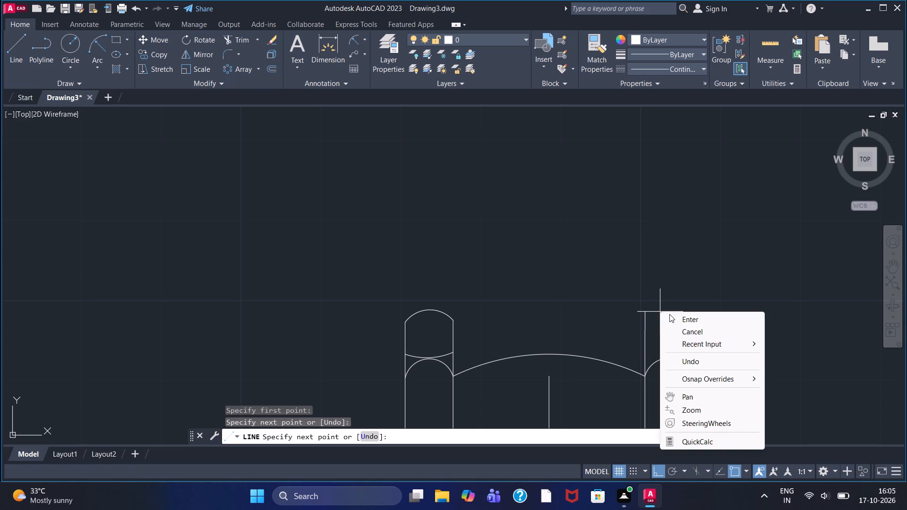
pyautogui.click(669, 314)
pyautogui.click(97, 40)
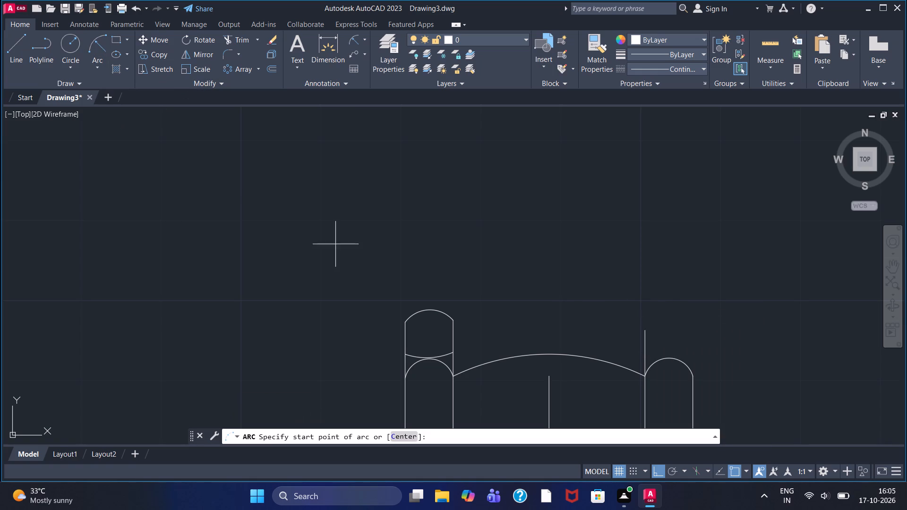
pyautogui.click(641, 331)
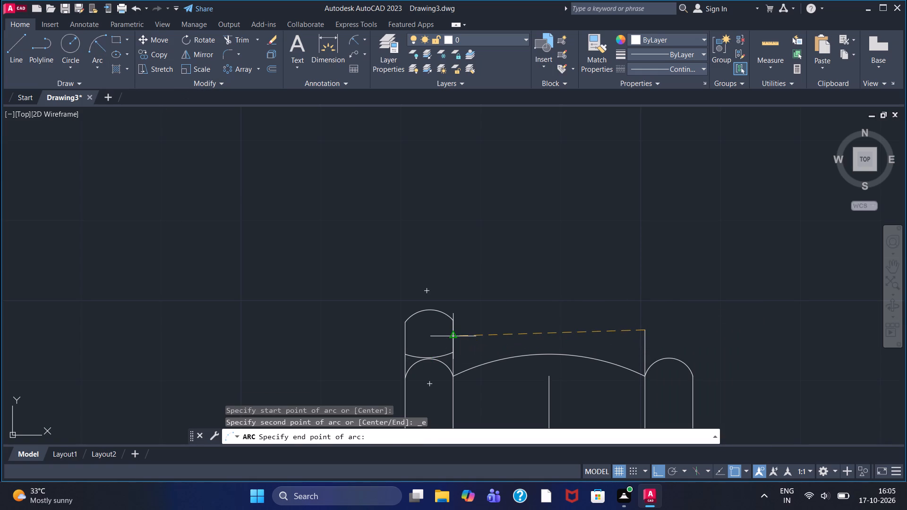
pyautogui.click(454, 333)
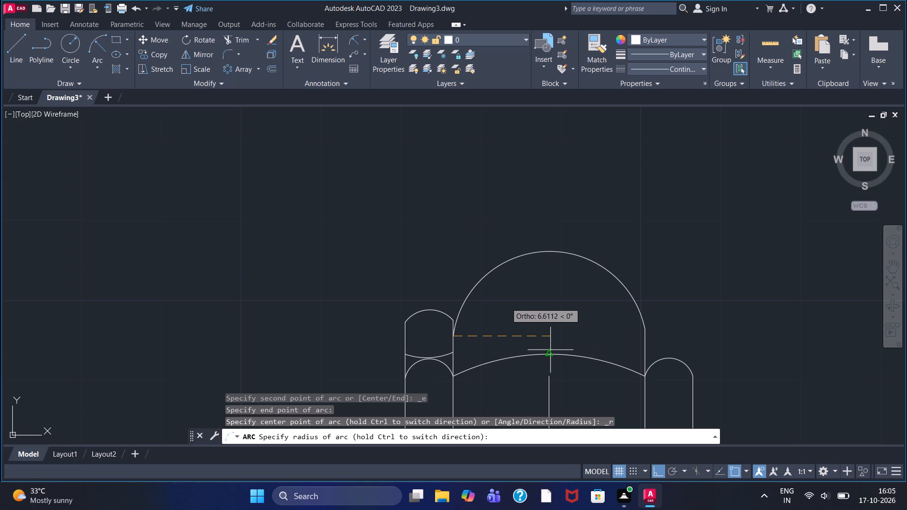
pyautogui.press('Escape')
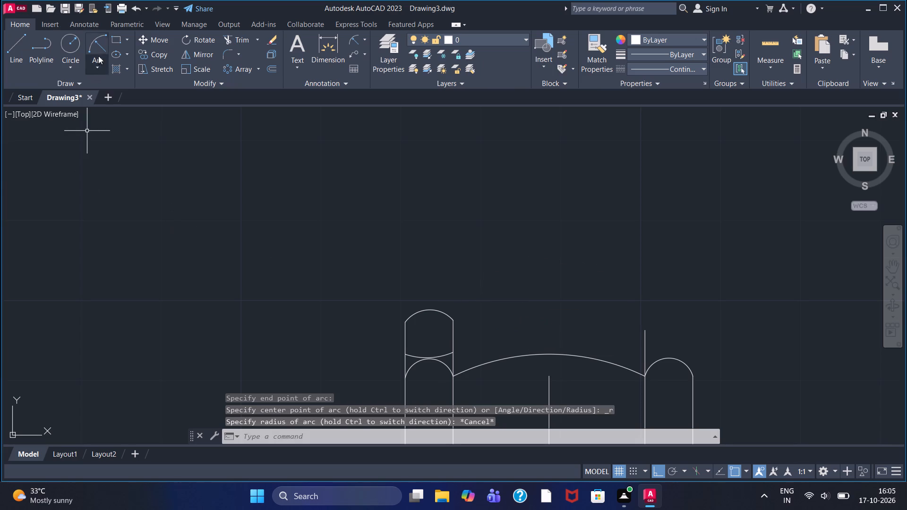
# Draw a downward-bulging start-end-radius arc, radius about 29.6, from the left pair's inner line to the top of the right pair's extended inner line.
pyautogui.click(96, 50)
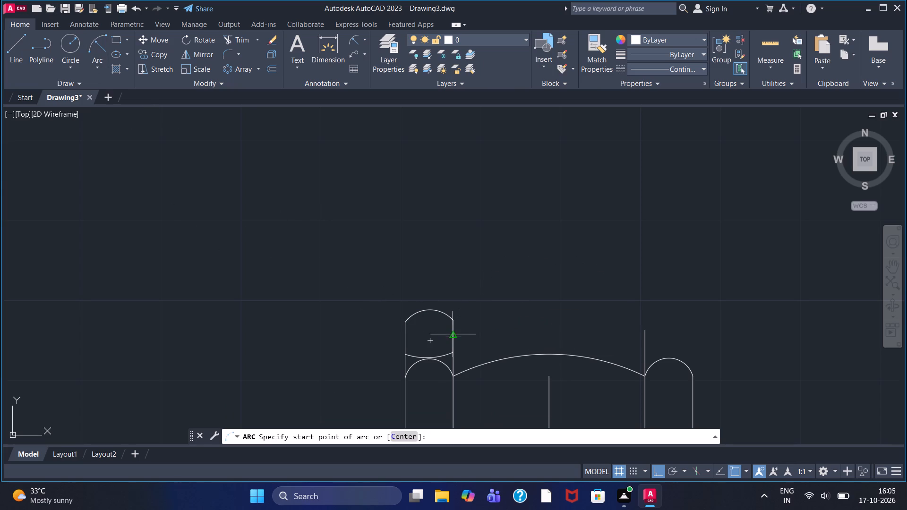
pyautogui.click(451, 335)
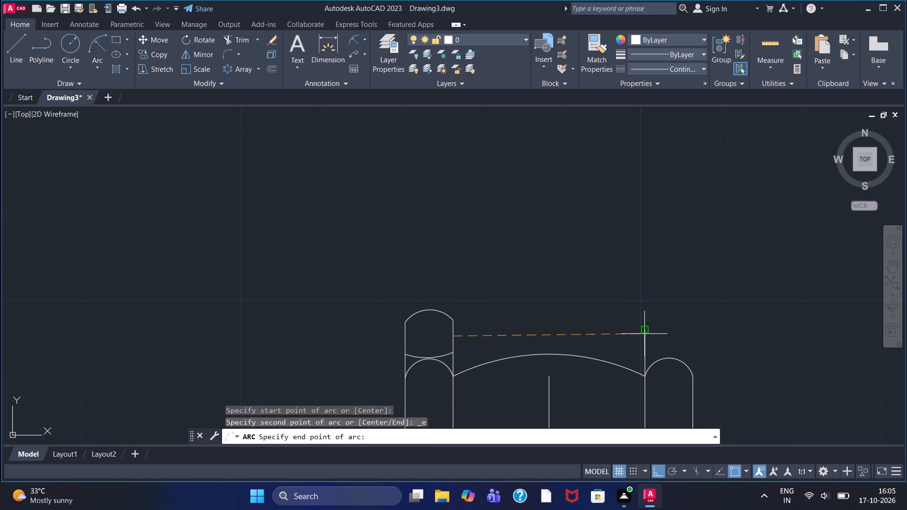
pyautogui.click(642, 332)
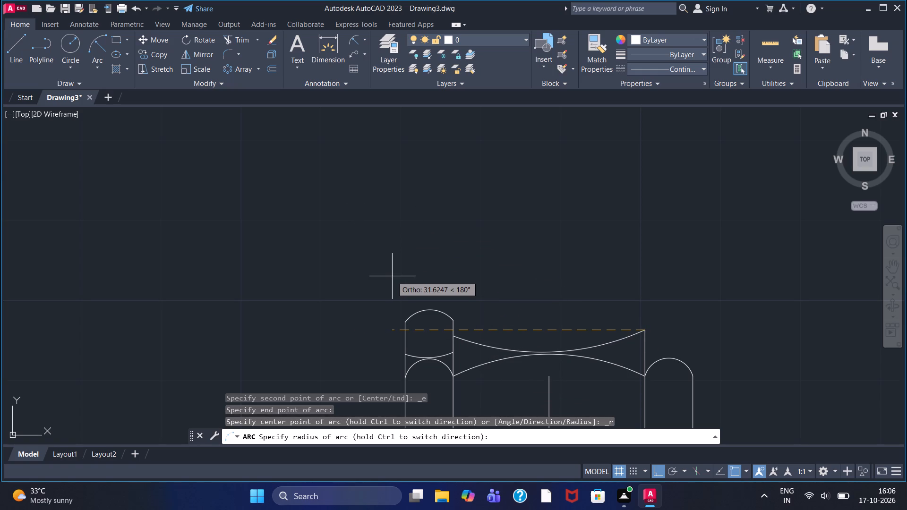
pyautogui.doubleClick(408, 294)
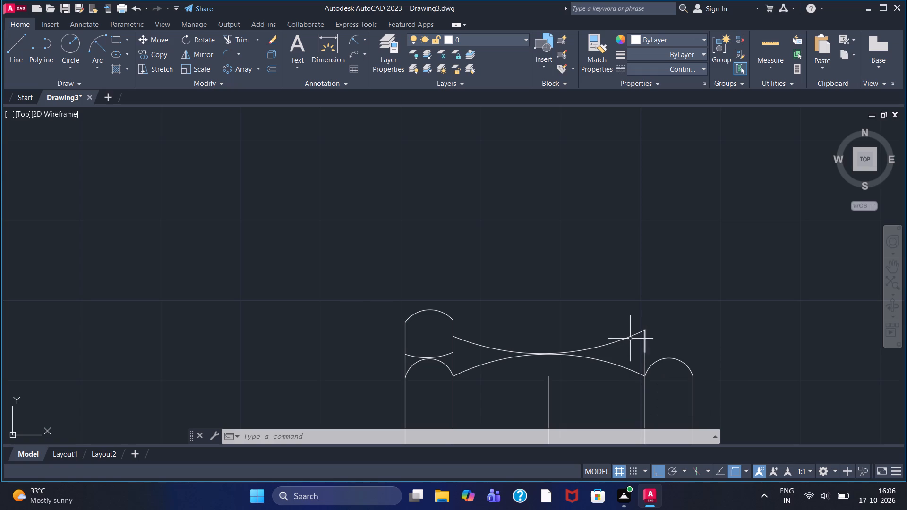
# Draw a vertical line about 3.3 units long upward from the right end of the wide downward-bulging arc.
pyautogui.click(25, 51)
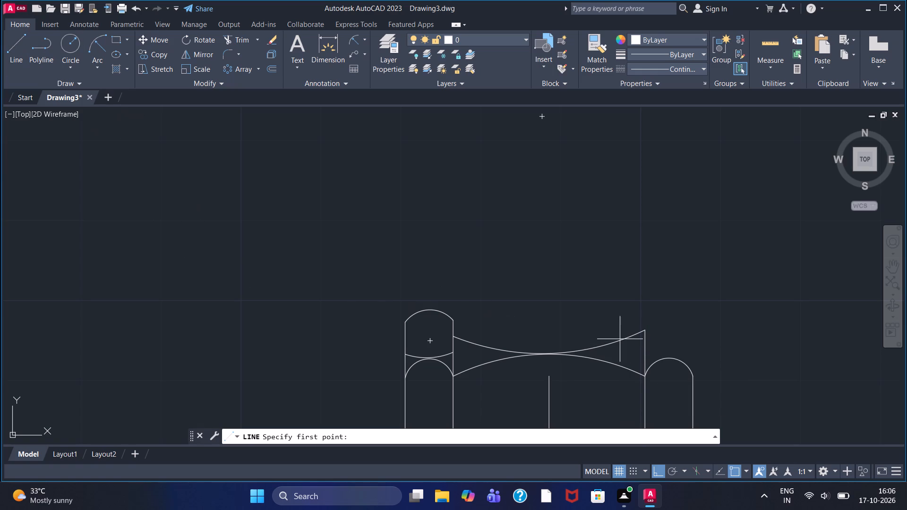
pyautogui.click(644, 332)
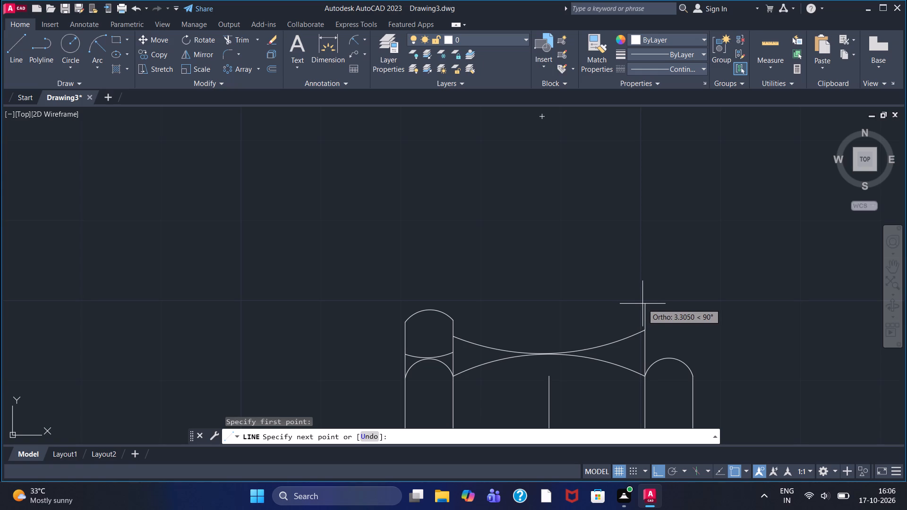
pyautogui.click(642, 302)
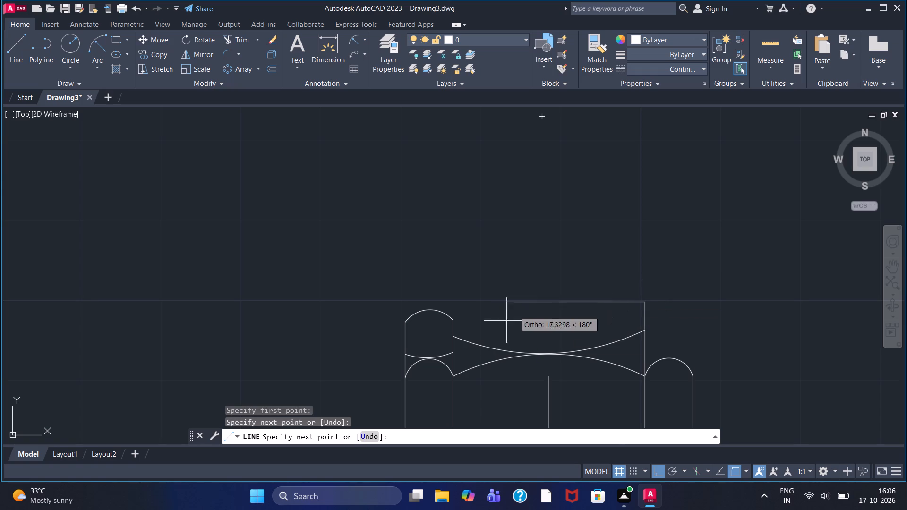
pyautogui.rightClick(516, 308)
pyautogui.click(533, 312)
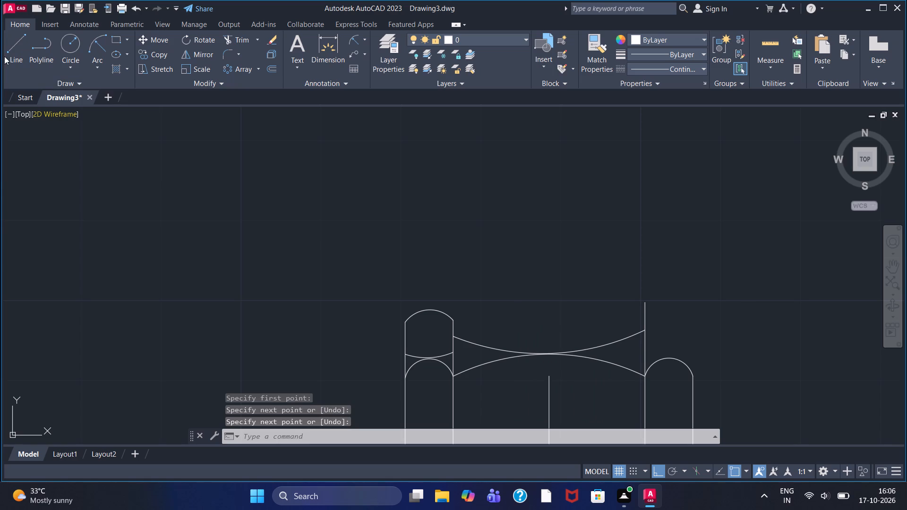
# Draw a vertical line about 9.1 units long upward from the top of the outer line of the boss's right pair.
pyautogui.click(15, 49)
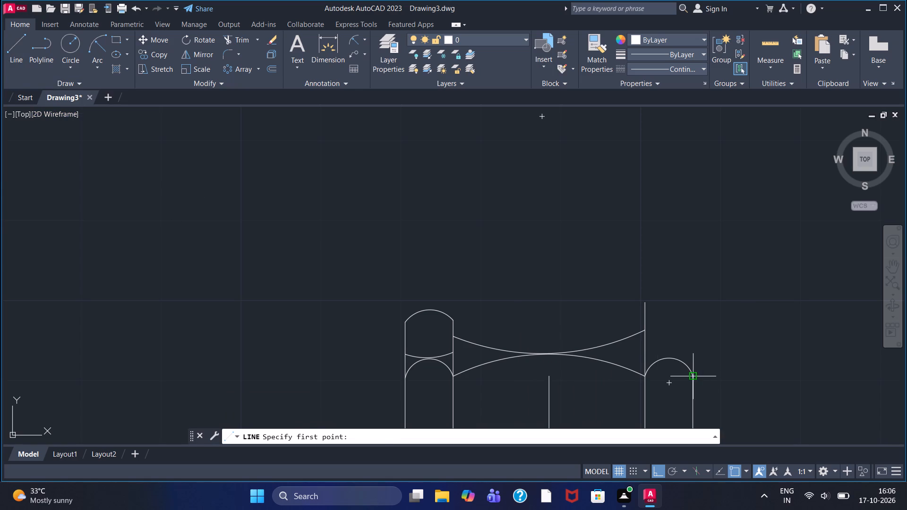
pyautogui.click(693, 377)
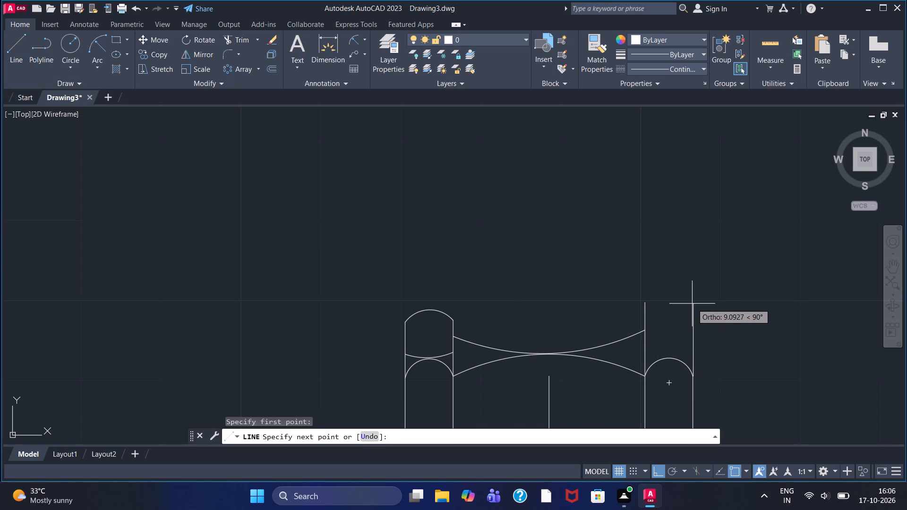
pyautogui.click(692, 304)
pyautogui.rightClick(692, 304)
pyautogui.click(707, 311)
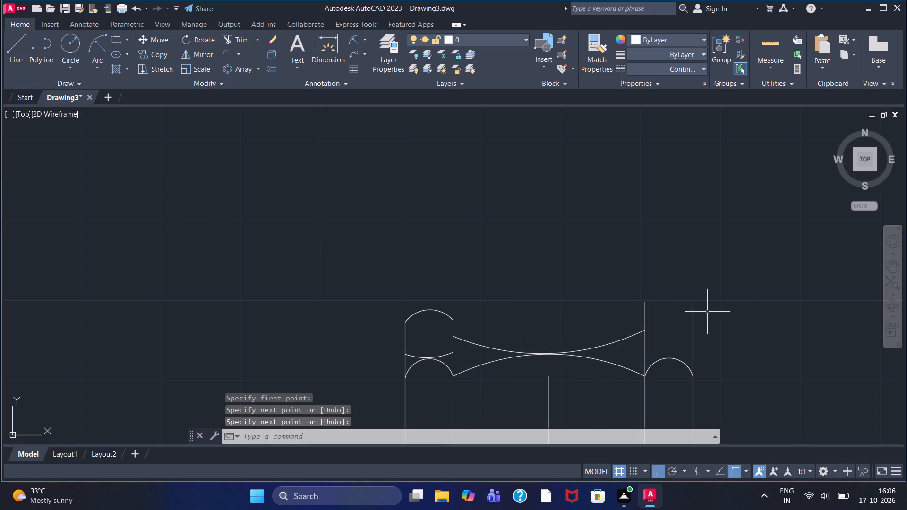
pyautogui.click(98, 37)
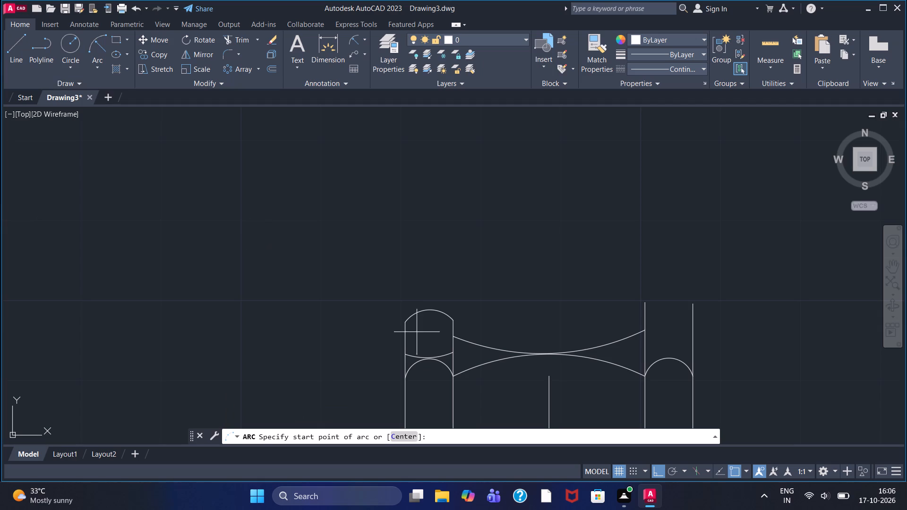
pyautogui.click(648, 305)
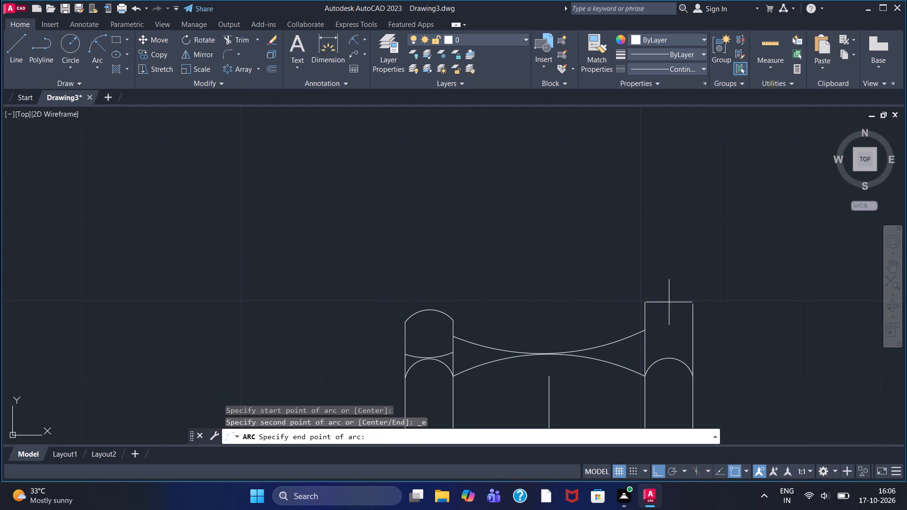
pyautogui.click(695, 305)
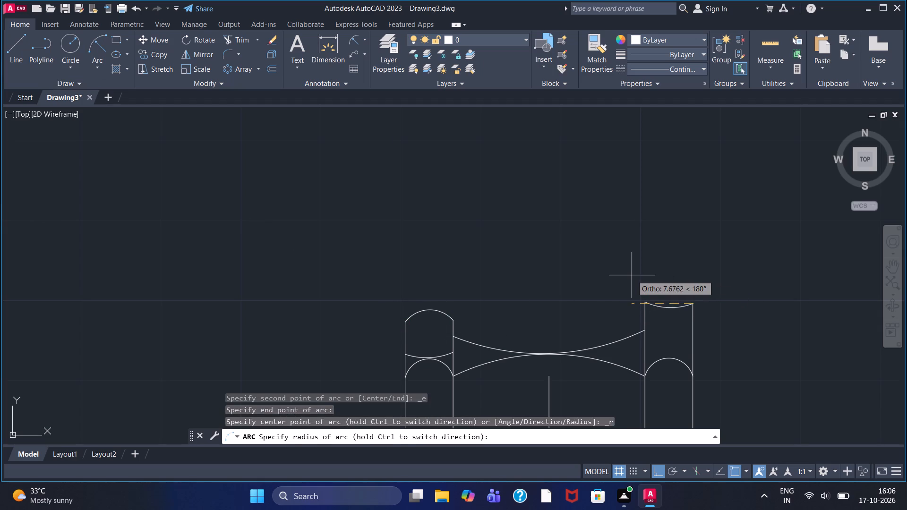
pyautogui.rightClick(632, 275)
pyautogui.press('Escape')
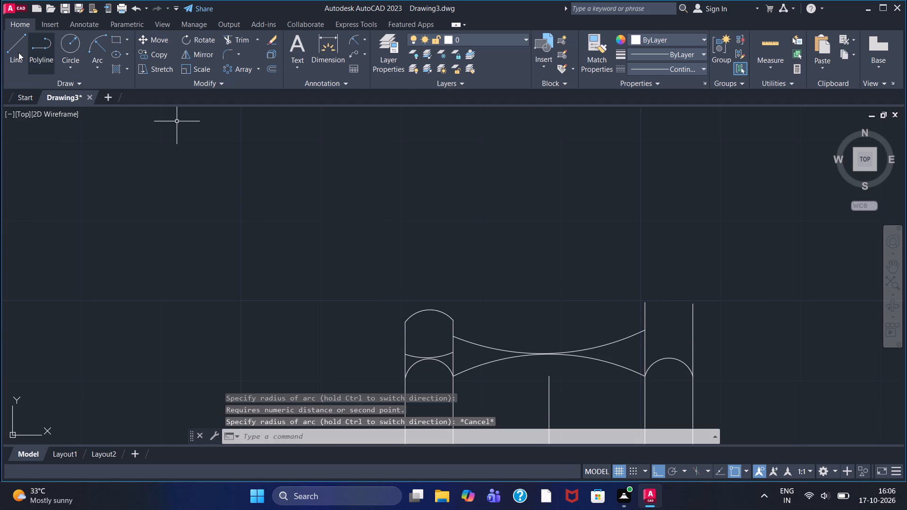
# Cap the boss's right pair of extended lines with a shallow upward-bulging start-end-radius arc, starting from the outer line.
pyautogui.click(94, 44)
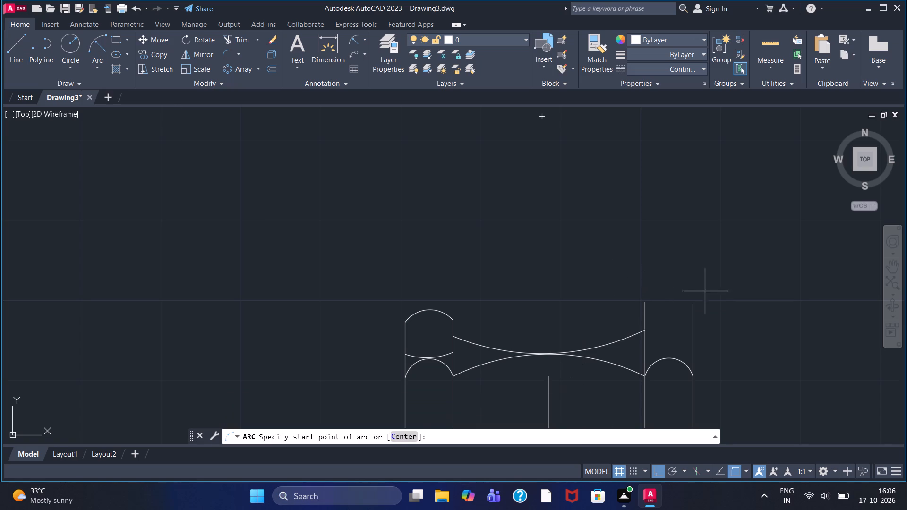
pyautogui.click(693, 304)
pyautogui.click(641, 305)
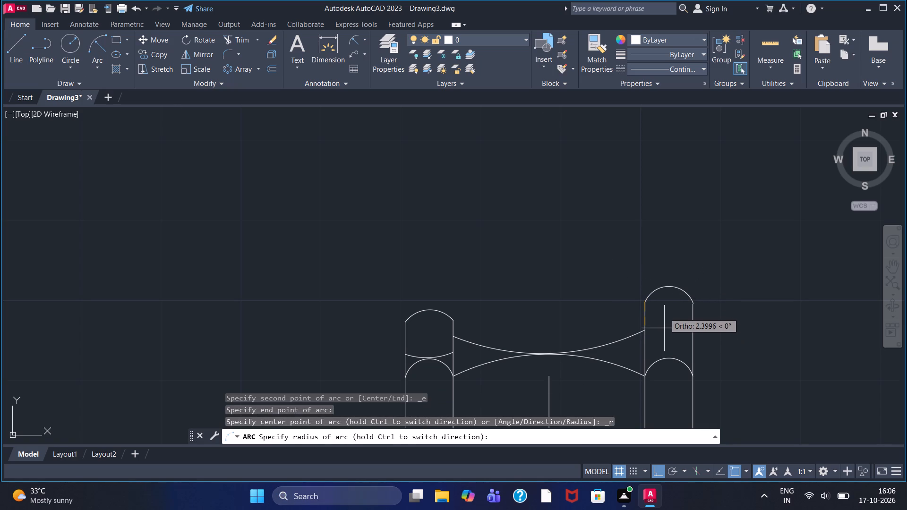
pyautogui.click(667, 334)
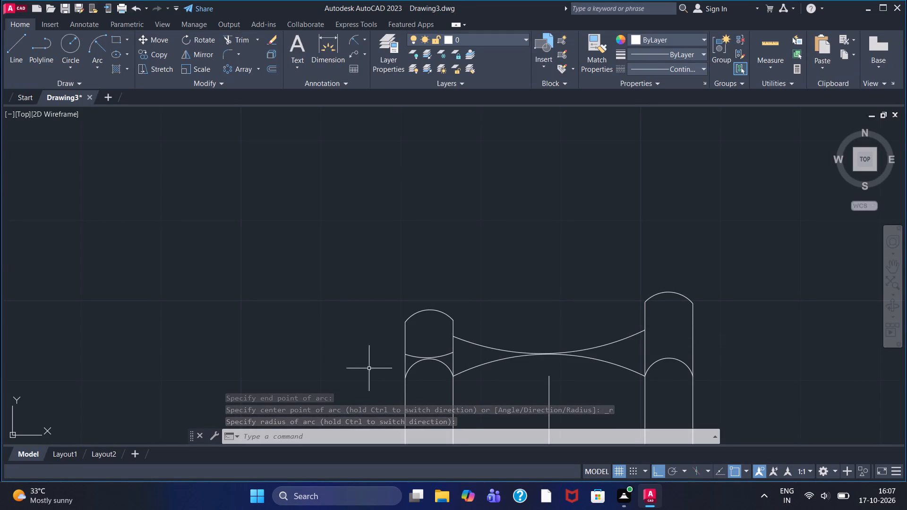
# Delete the upward-bulging arc capping the top of the boss's left pair of lines.
pyautogui.click(17, 44)
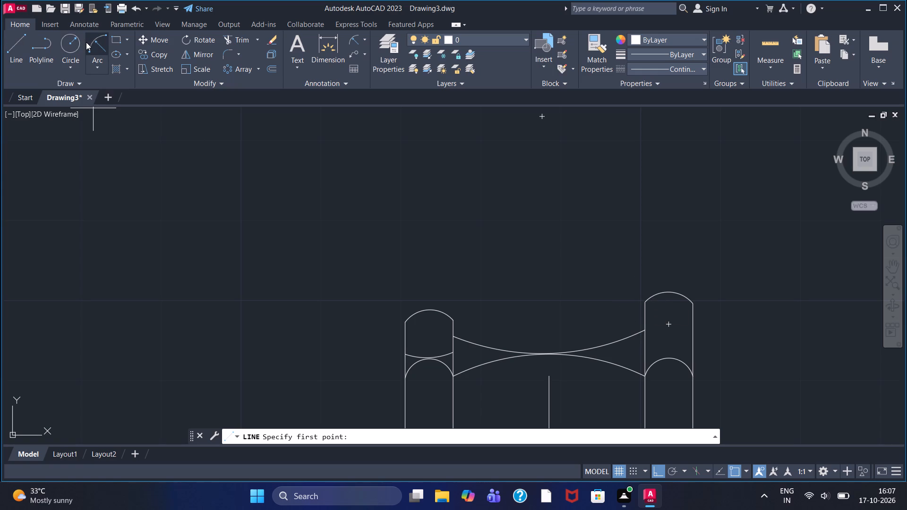
pyautogui.press('Escape')
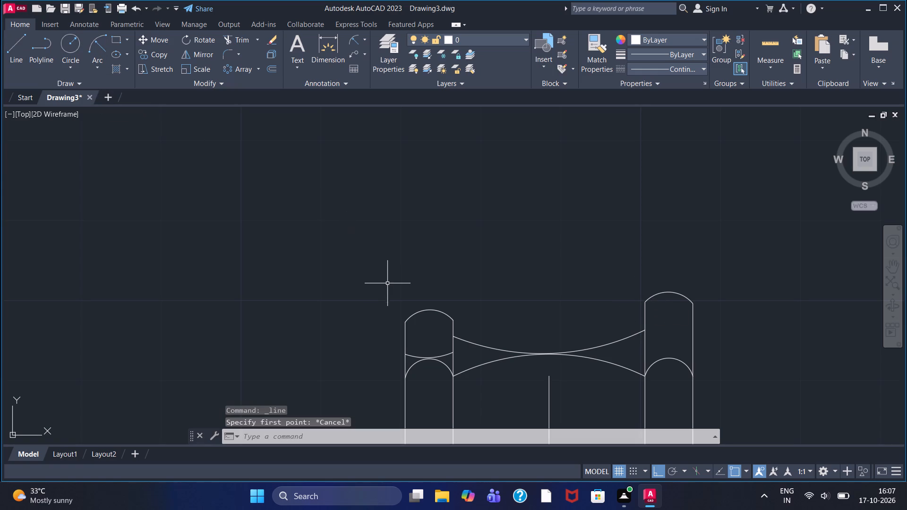
pyautogui.click(420, 311)
pyautogui.press('Delete')
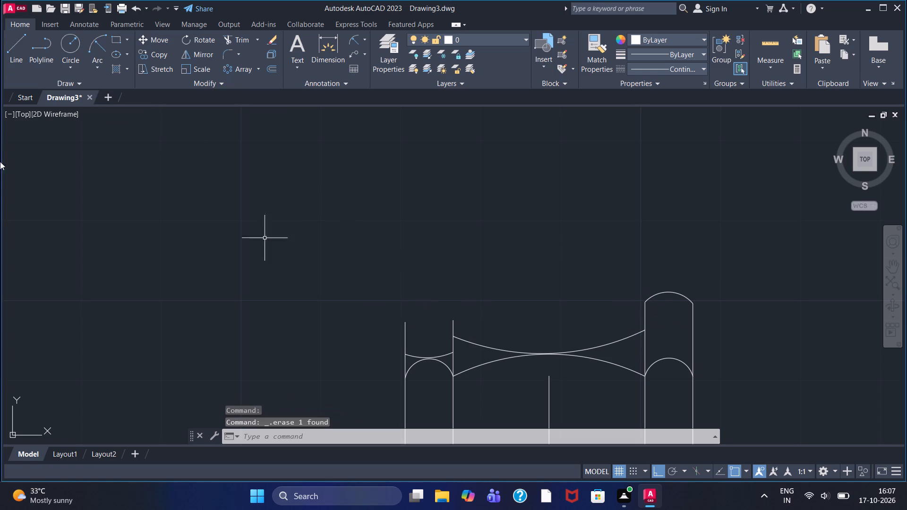
# Draw a horizontal guide line from the top of the right pair's inner line leftward past the boss's left pair.
pyautogui.doubleClick(1, 52)
pyautogui.doubleClick(9, 51)
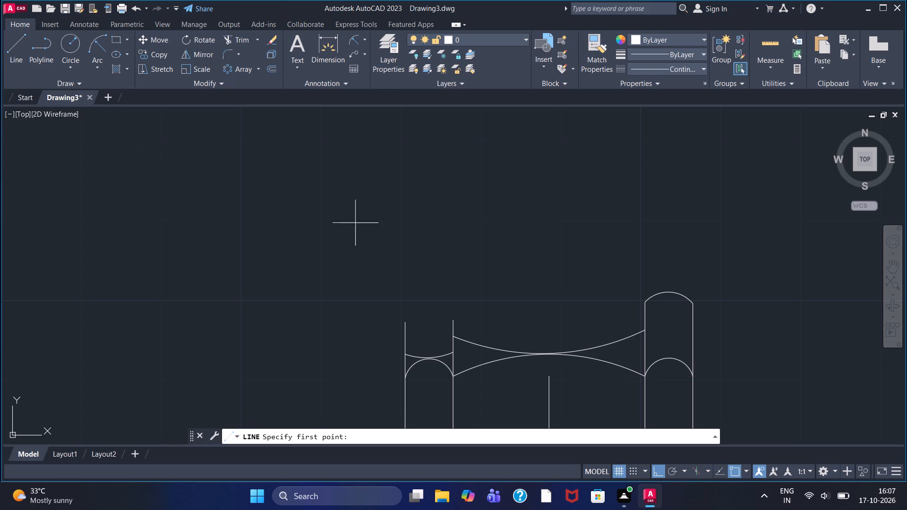
pyautogui.click(644, 301)
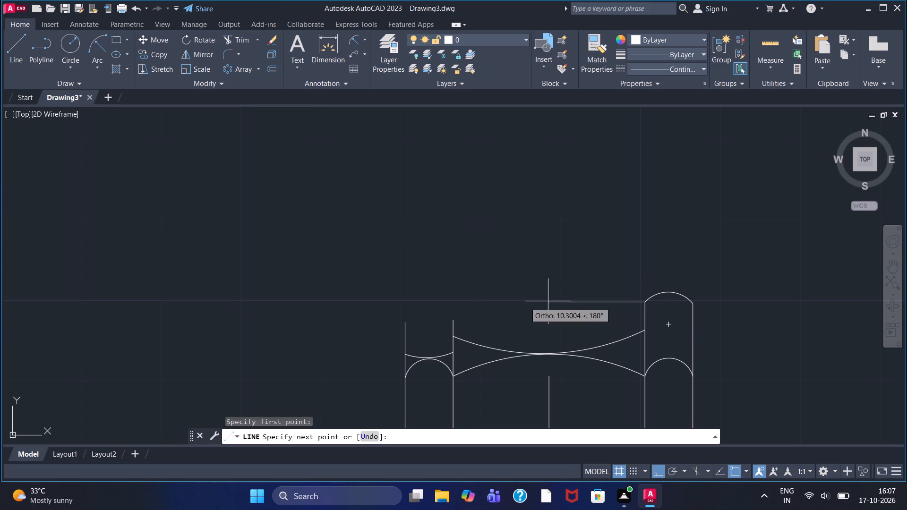
pyautogui.click(366, 307)
pyautogui.rightClick(357, 272)
pyautogui.click(368, 280)
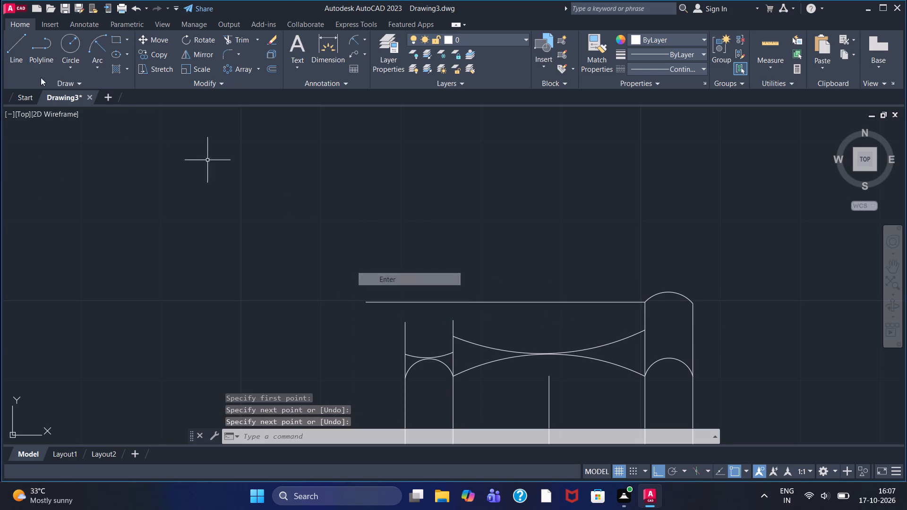
# Draw vertical lines upward from the tops of the boss's left pair, past the horizontal guide line, the outer one about 5.7 units long.
pyautogui.click(20, 39)
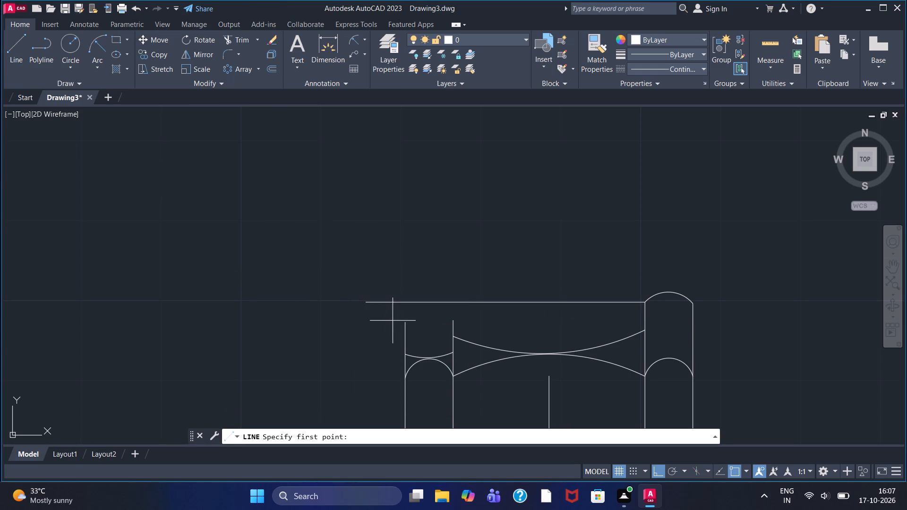
pyautogui.doubleClick(403, 322)
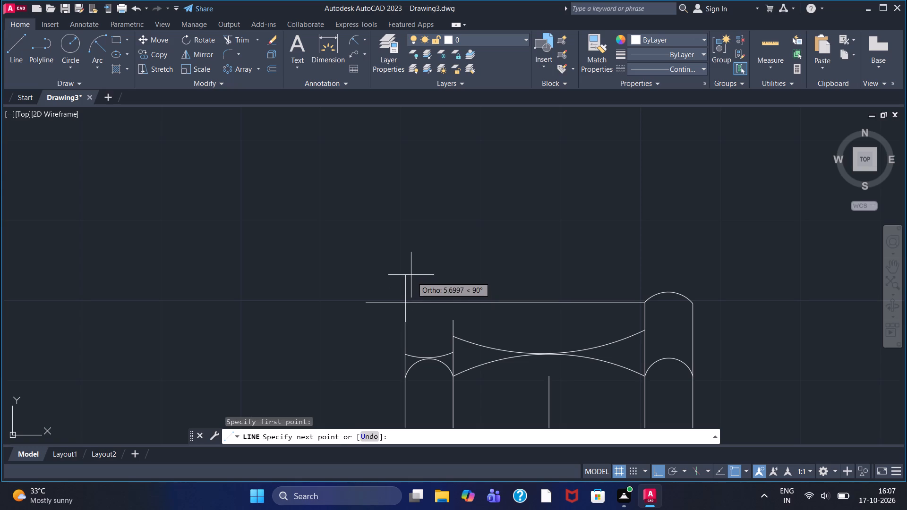
pyautogui.doubleClick(411, 275)
pyautogui.rightClick(411, 274)
pyautogui.click(430, 279)
pyautogui.rightClick(399, 269)
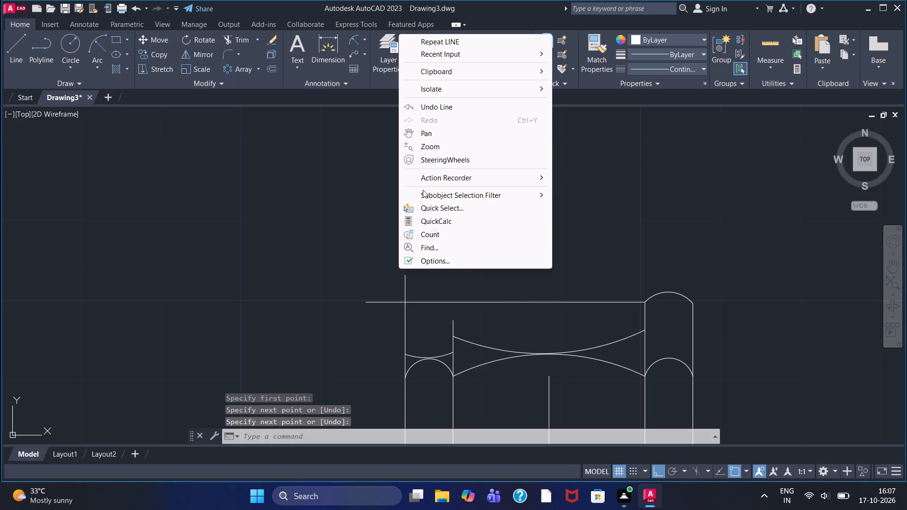
pyautogui.click(444, 42)
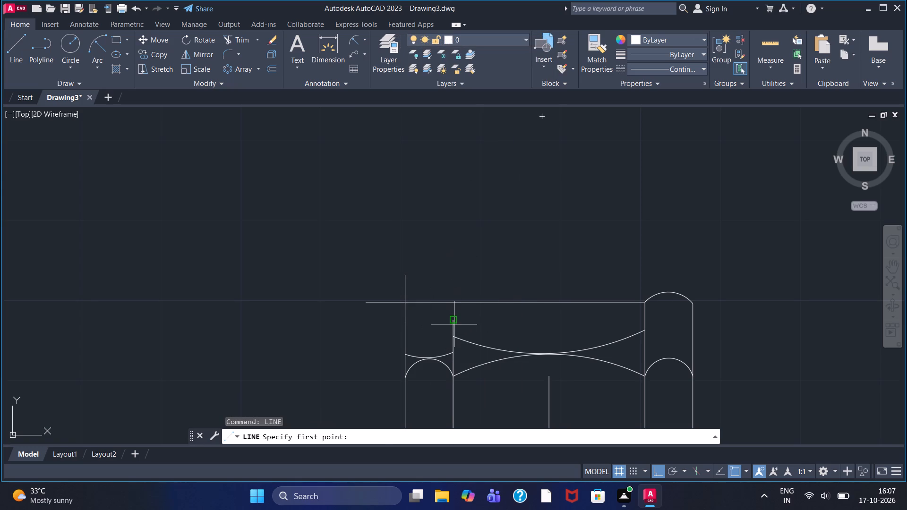
pyautogui.moveTo(454, 324); pyautogui.dragTo(457, 313)
pyautogui.click(455, 244)
pyautogui.rightClick(455, 244)
pyautogui.click(470, 253)
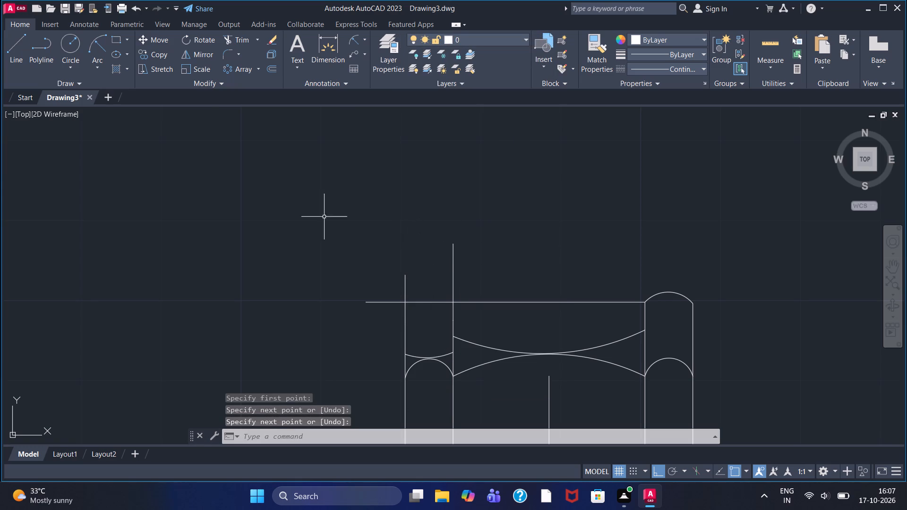
# Trim the left pair's ends above the horizontal guide line and the guide's overhang beyond the outer line.
pyautogui.click(231, 38)
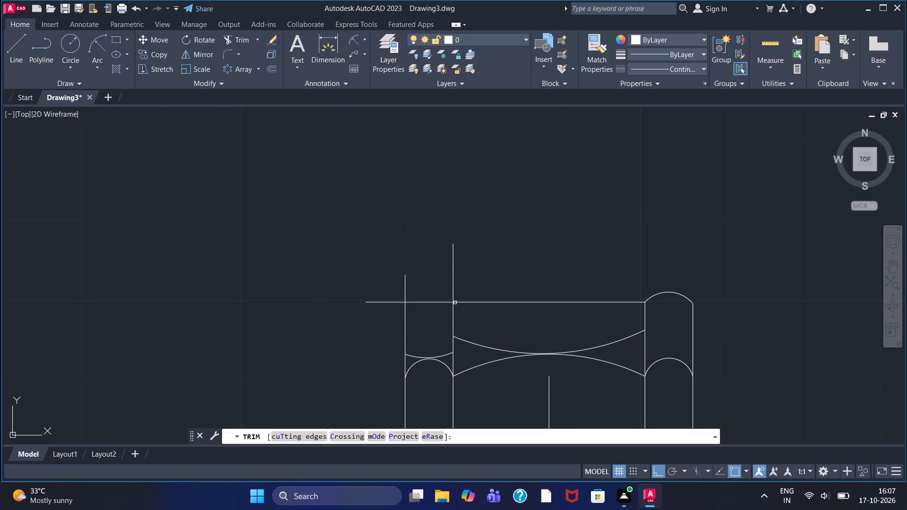
pyautogui.doubleClick(453, 287)
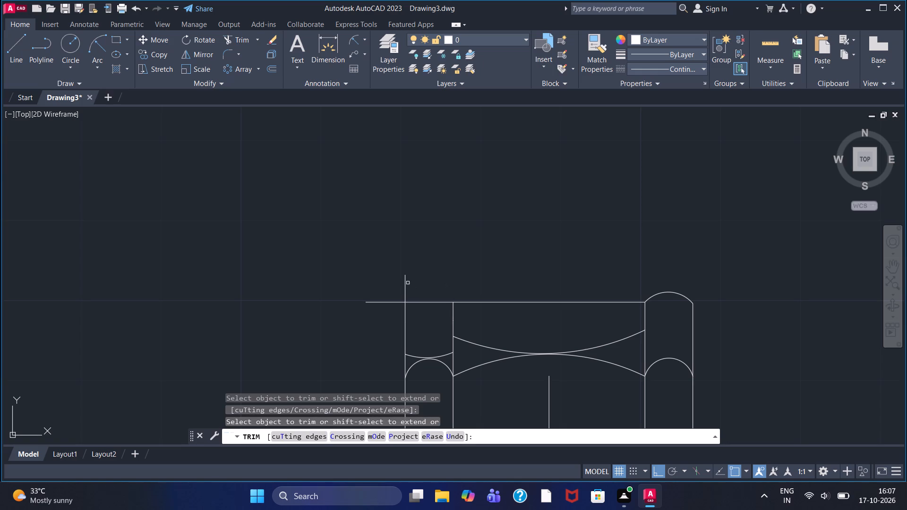
pyautogui.click(404, 280)
pyautogui.click(389, 302)
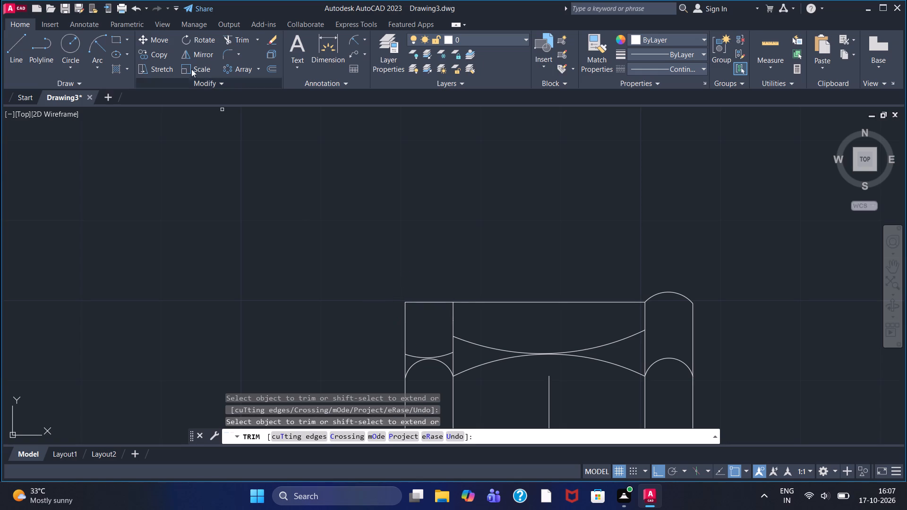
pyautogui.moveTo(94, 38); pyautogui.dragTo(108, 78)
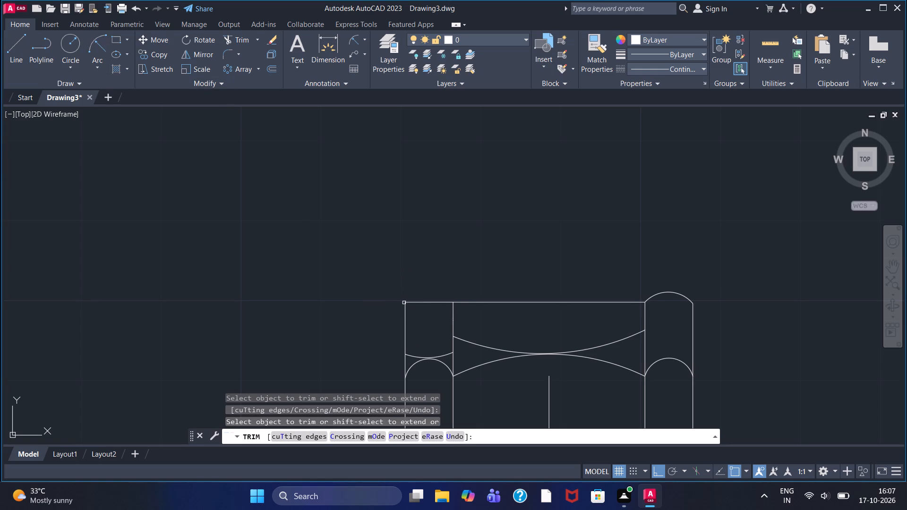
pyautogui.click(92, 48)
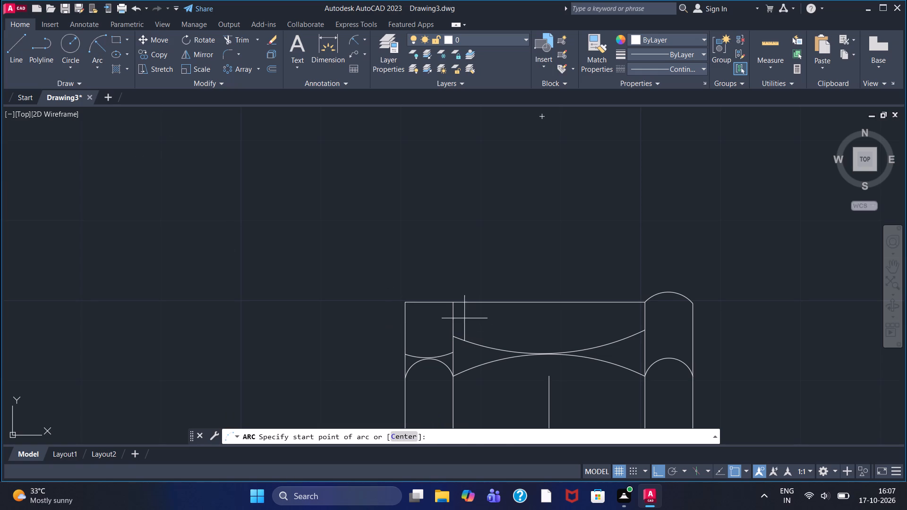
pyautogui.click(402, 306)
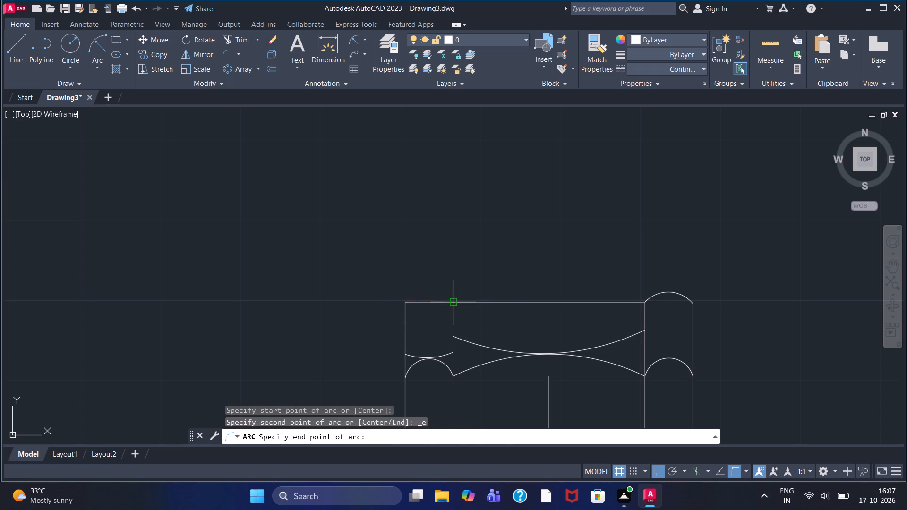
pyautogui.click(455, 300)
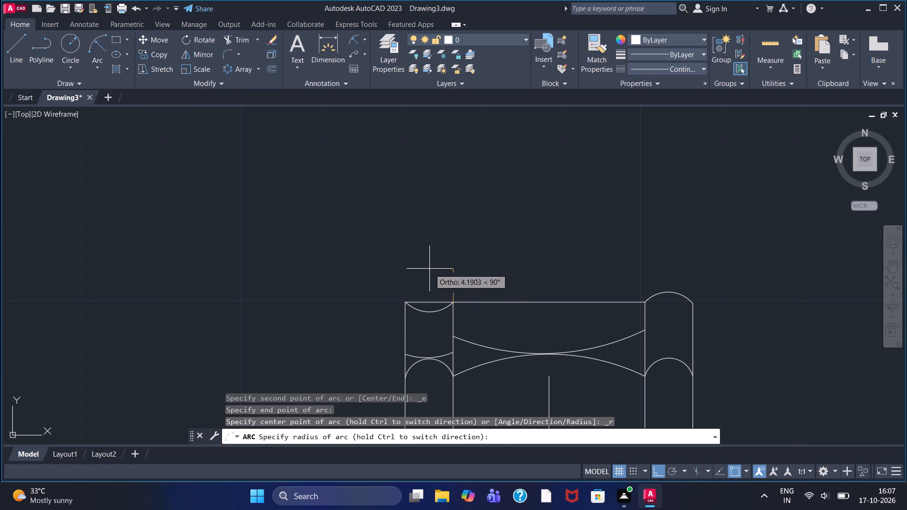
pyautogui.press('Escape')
# Cap the boss's left pair of lines with a shallow upward-bulging start-end-radius arc, starting from the inner line.
pyautogui.click(88, 43)
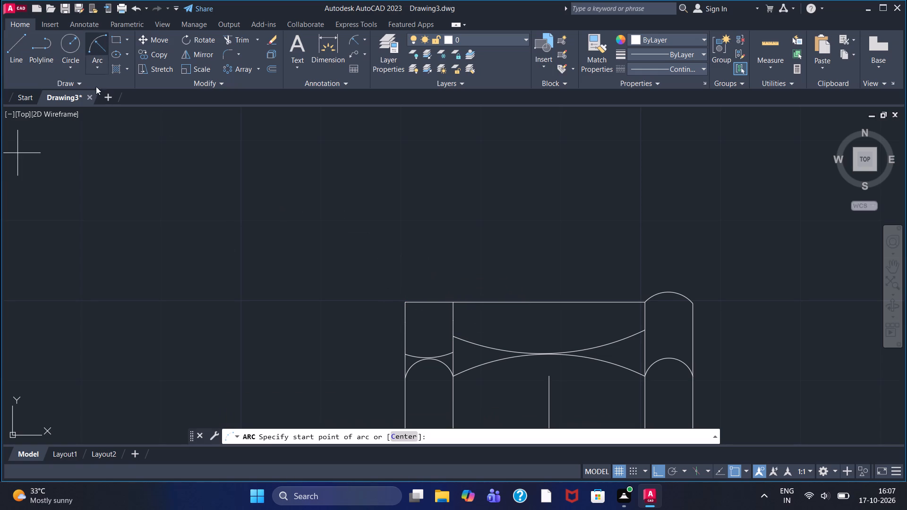
pyautogui.click(452, 300)
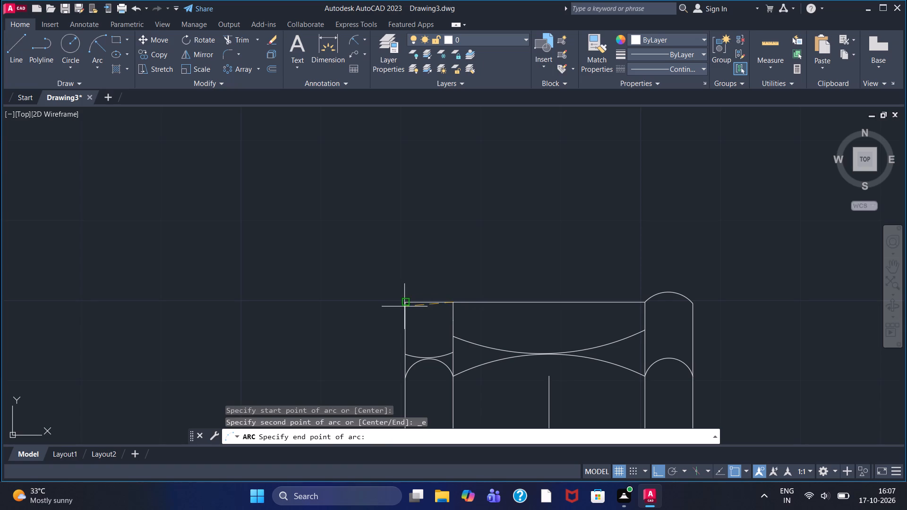
pyautogui.click(404, 301)
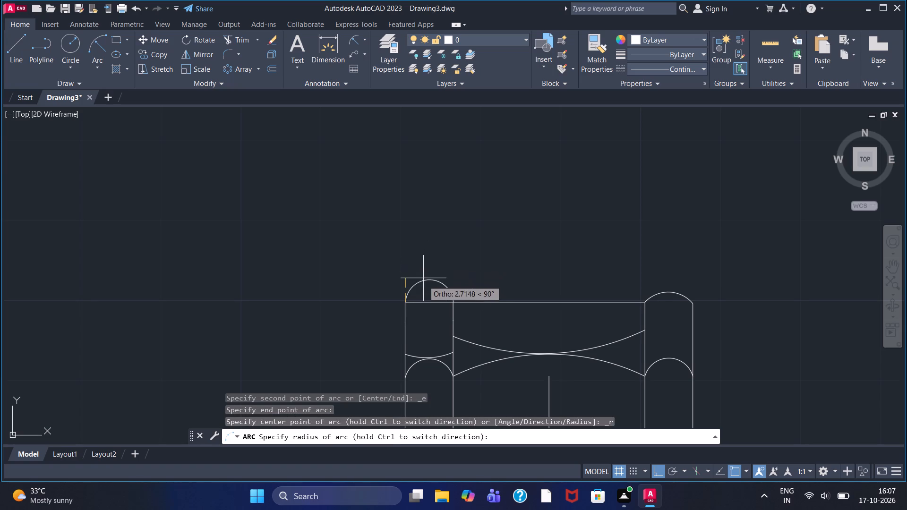
pyautogui.click(433, 269)
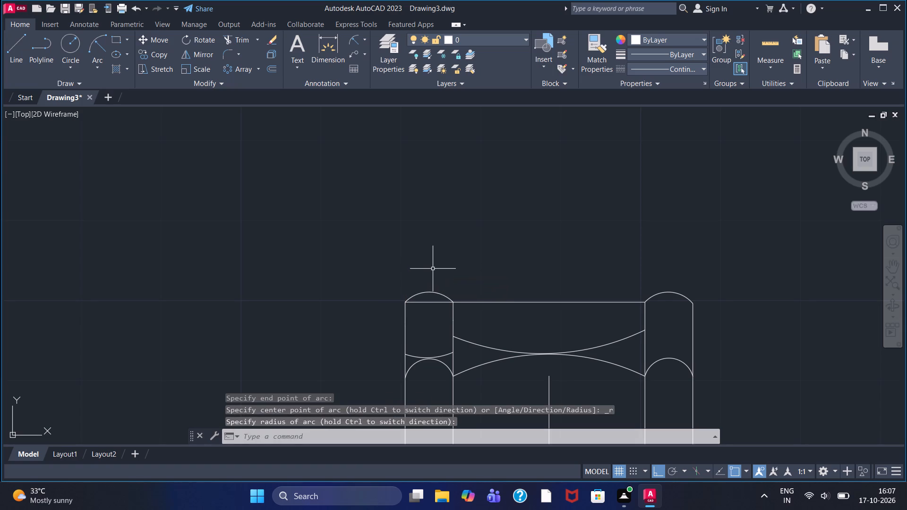
# Draw an upward-bulging start-end-radius arc of radius about 39 across the boss's middle face, from the right pair's inner line to the left pair's.
pyautogui.click(106, 46)
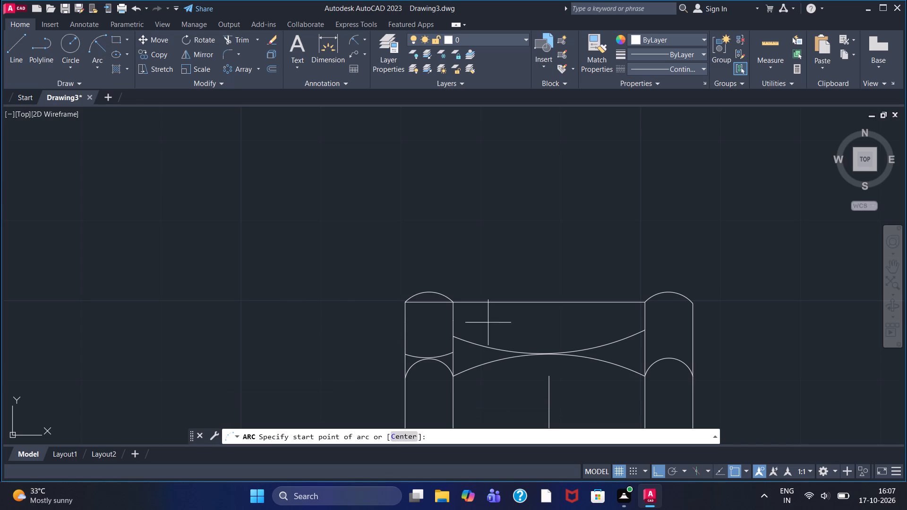
pyautogui.click(644, 305)
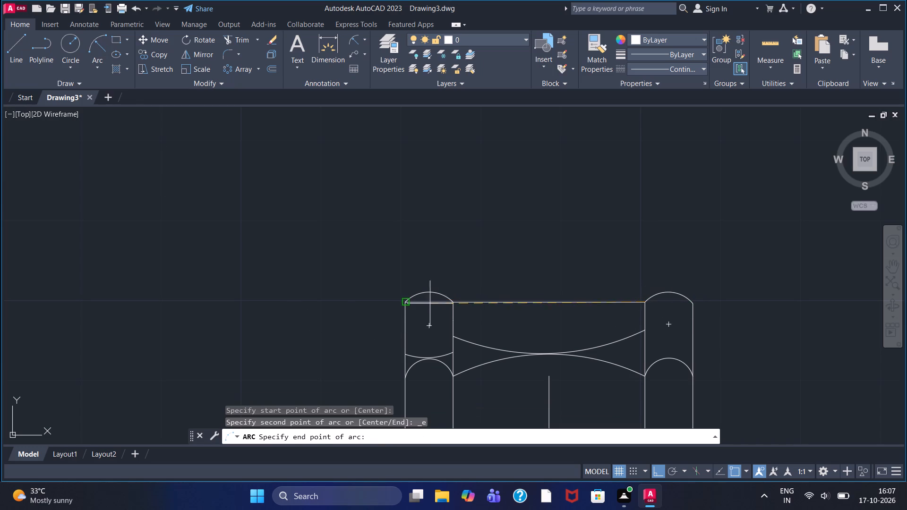
pyautogui.click(453, 300)
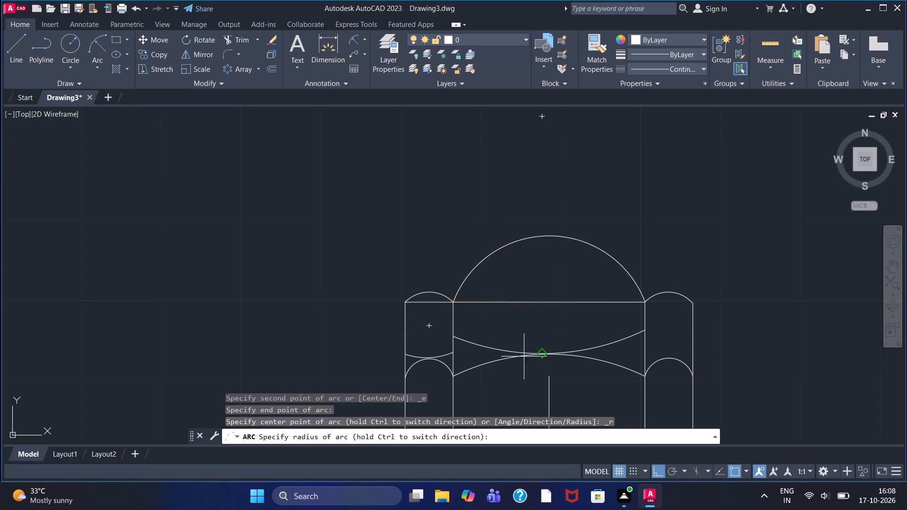
pyautogui.click(764, 344)
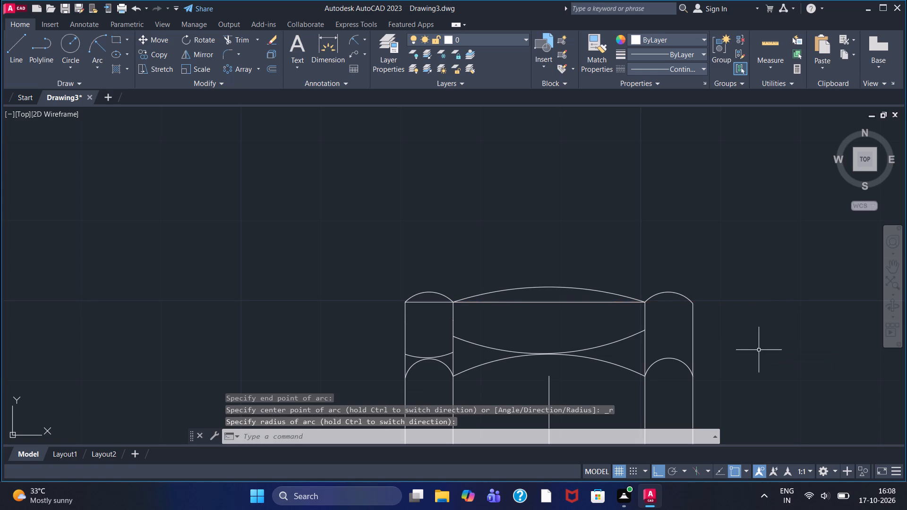
# Draw a horizontal guide line about 33.6 units long from the inner end of the left pair's downward-bulging arc rightward past the right pair.
pyautogui.scroll(-1, 625, 372)
pyautogui.scroll(2, 625, 372)
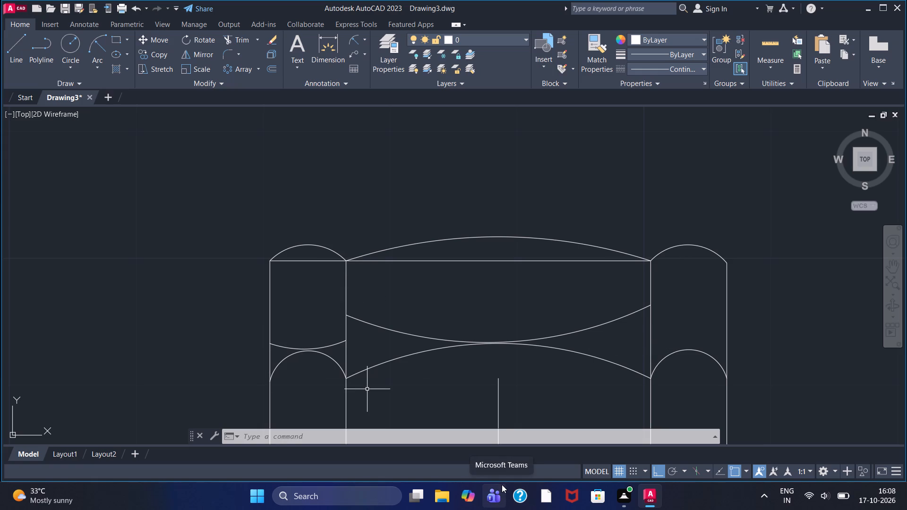
pyautogui.click(13, 49)
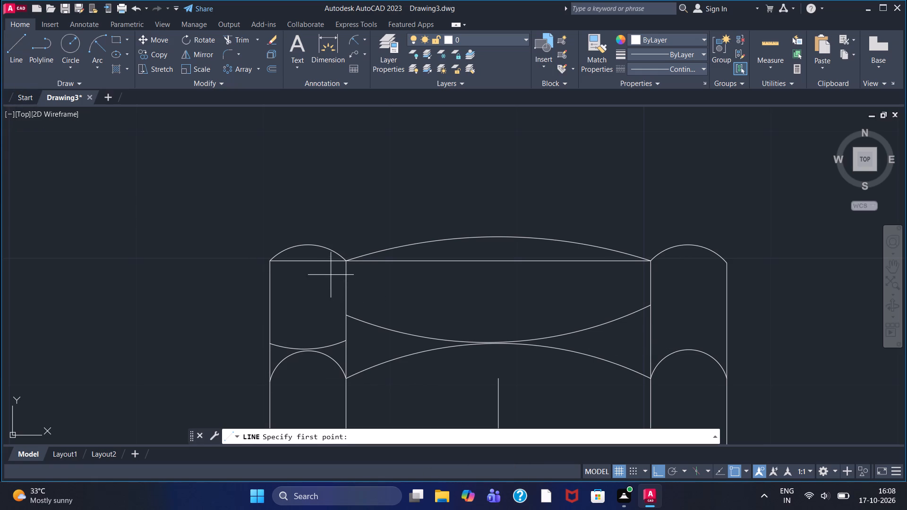
pyautogui.click(350, 344)
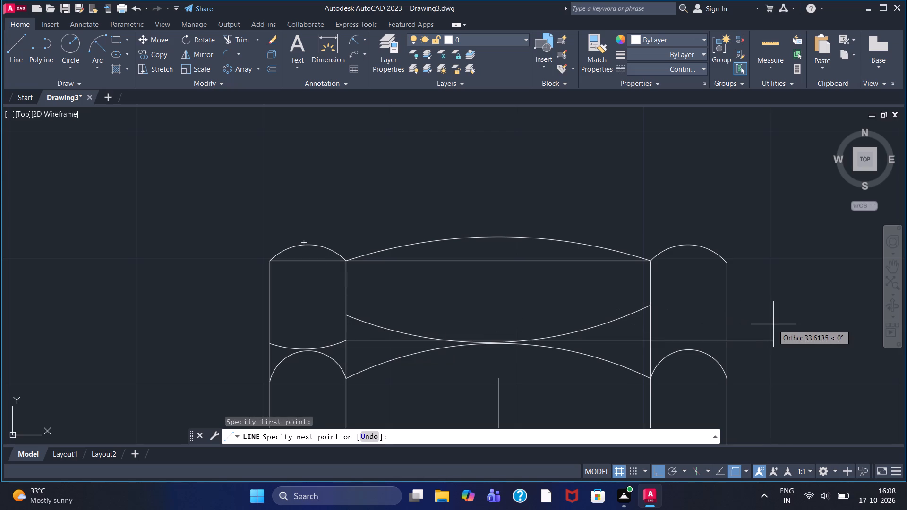
pyautogui.click(774, 324)
pyautogui.rightClick(776, 310)
pyautogui.click(791, 318)
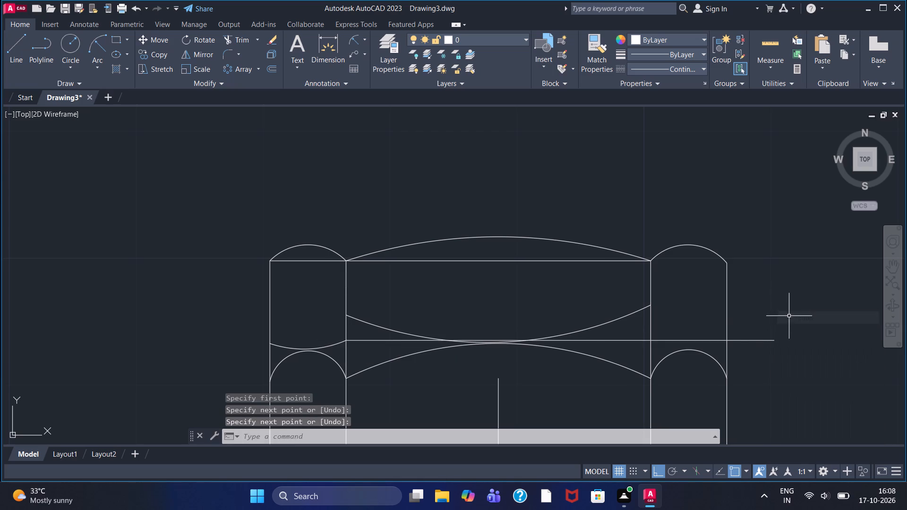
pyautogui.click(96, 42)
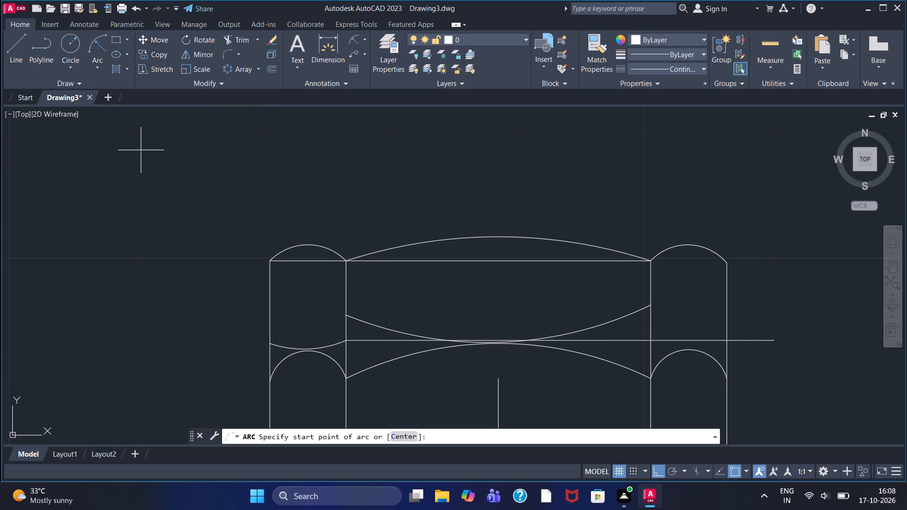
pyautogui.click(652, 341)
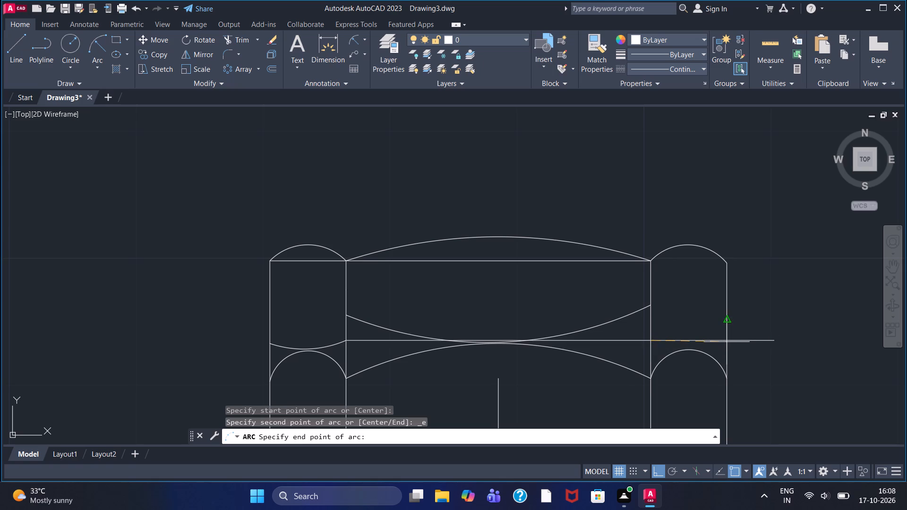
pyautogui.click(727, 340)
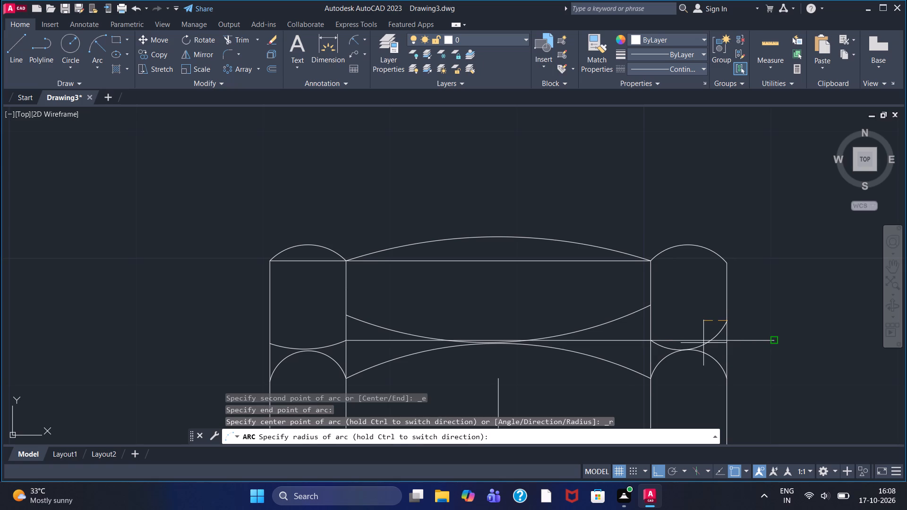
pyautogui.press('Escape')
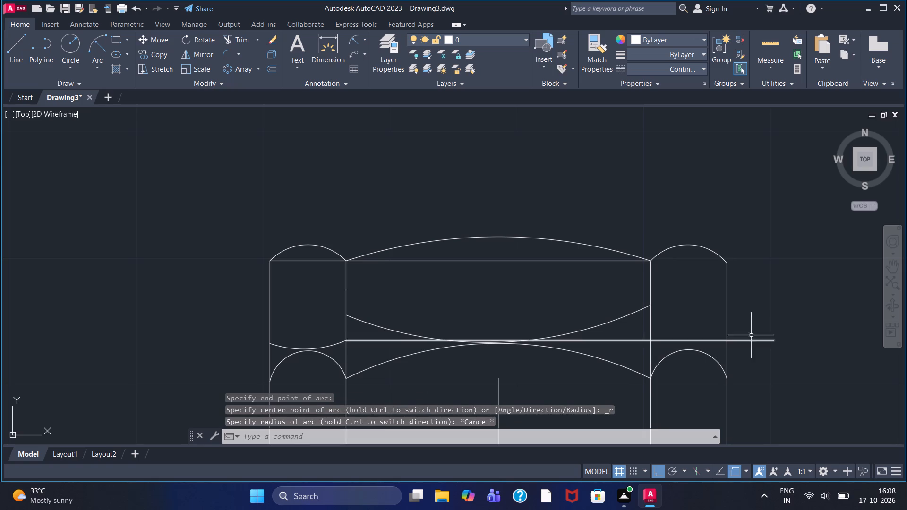
# Turn off the Midpoint object snap.
pyautogui.click(742, 474)
pyautogui.click(762, 271)
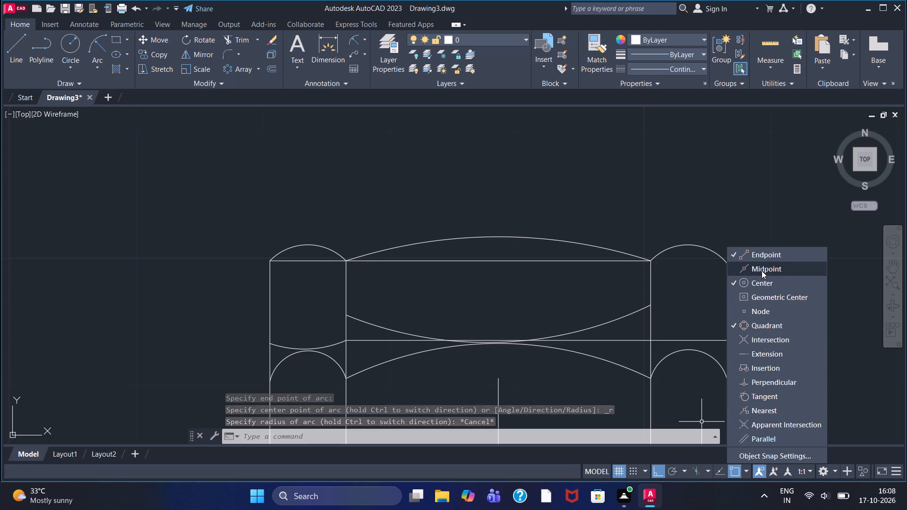
pyautogui.click(730, 194)
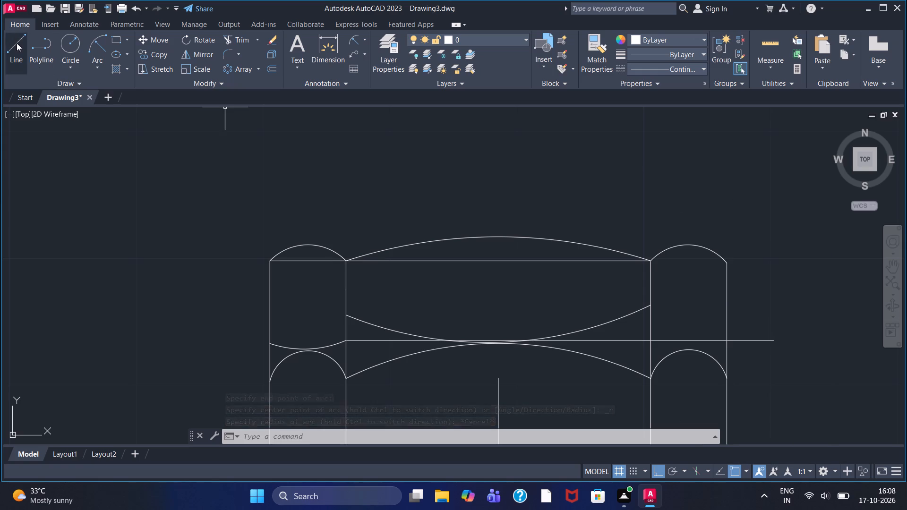
# Turn off Endpoint snap and draw a downward-bulging start-end-radius arc, radius about 7, between the right pair's lines at guide-line height.
pyautogui.click(97, 49)
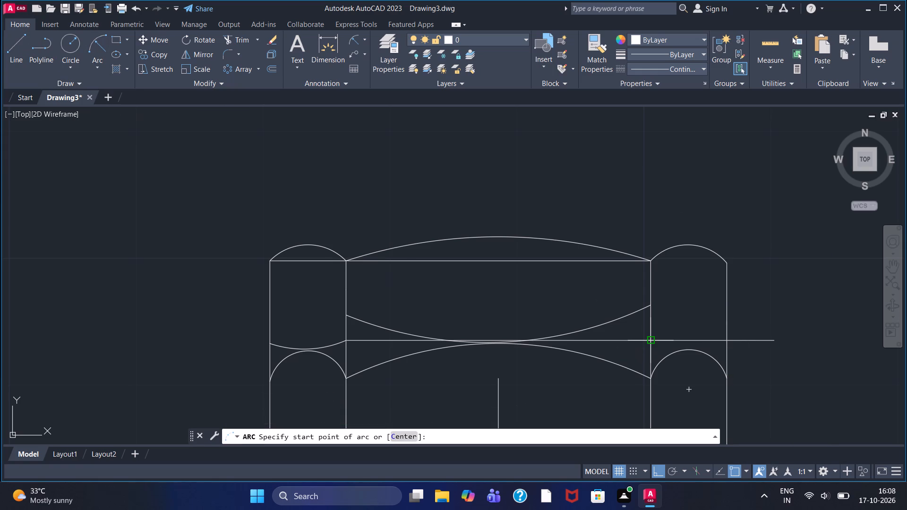
pyautogui.click(653, 339)
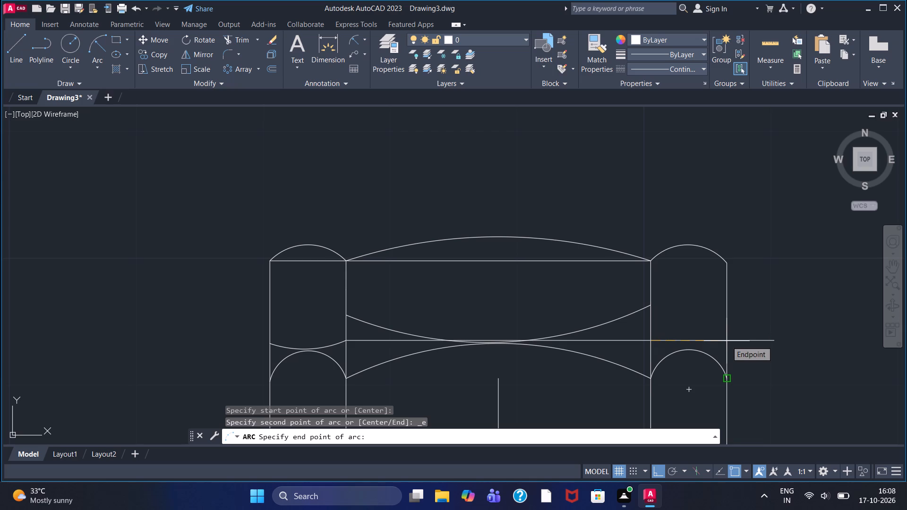
pyautogui.click(746, 469)
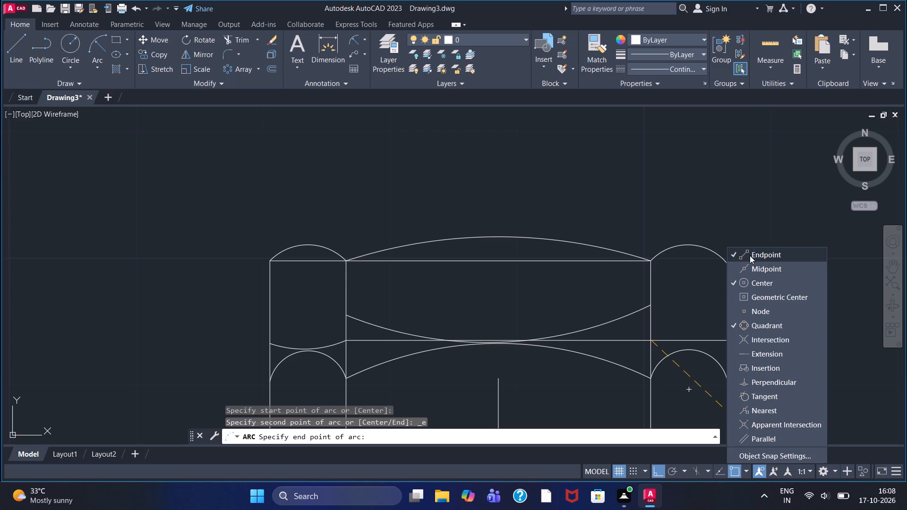
pyautogui.click(750, 255)
pyautogui.click(751, 233)
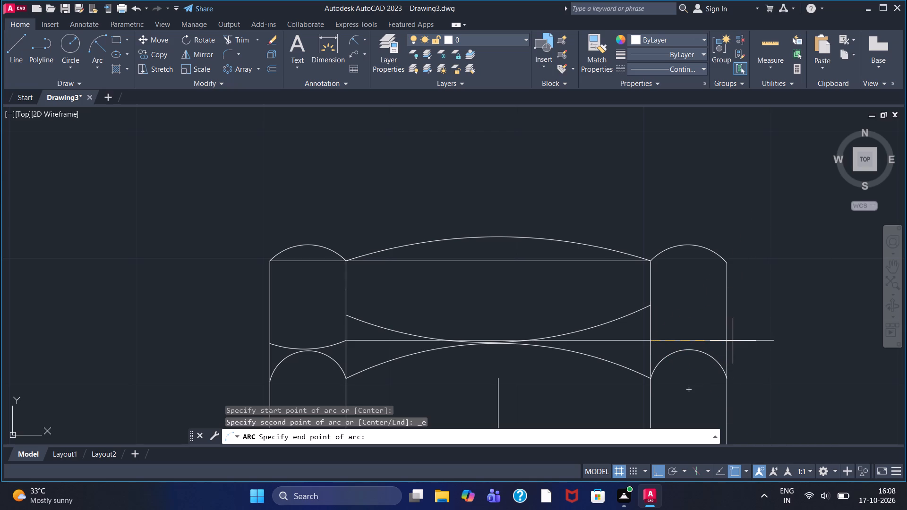
pyautogui.click(727, 341)
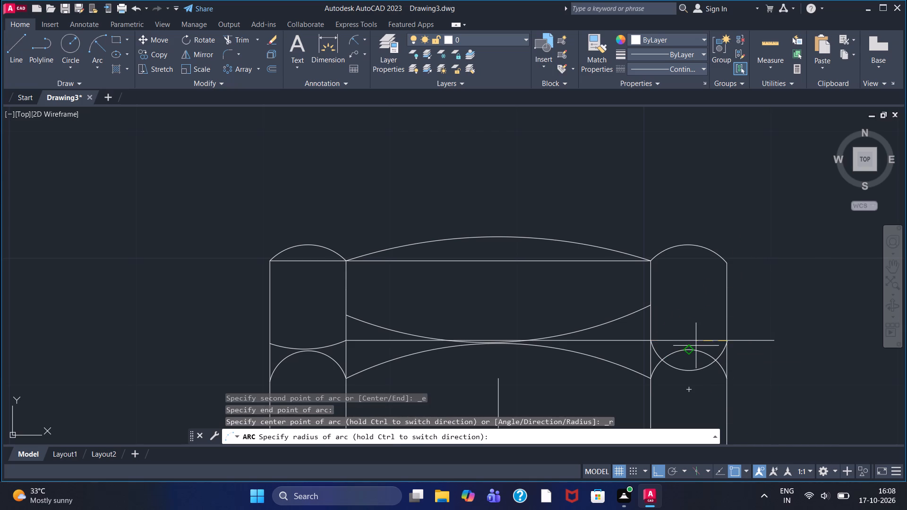
pyautogui.click(817, 260)
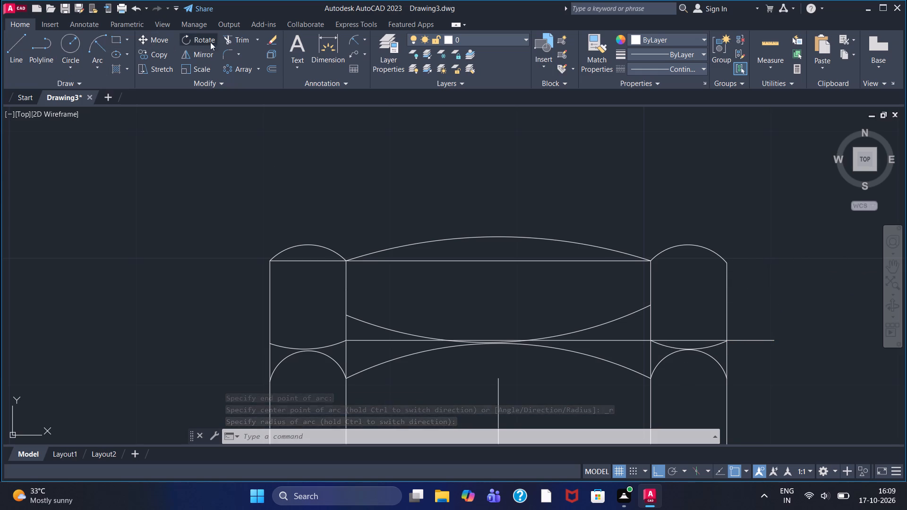
# Trim the horizontal guide line past the right pair, outside the middle face's lower arc, and between the right pair's lines.
pyautogui.doubleClick(233, 36)
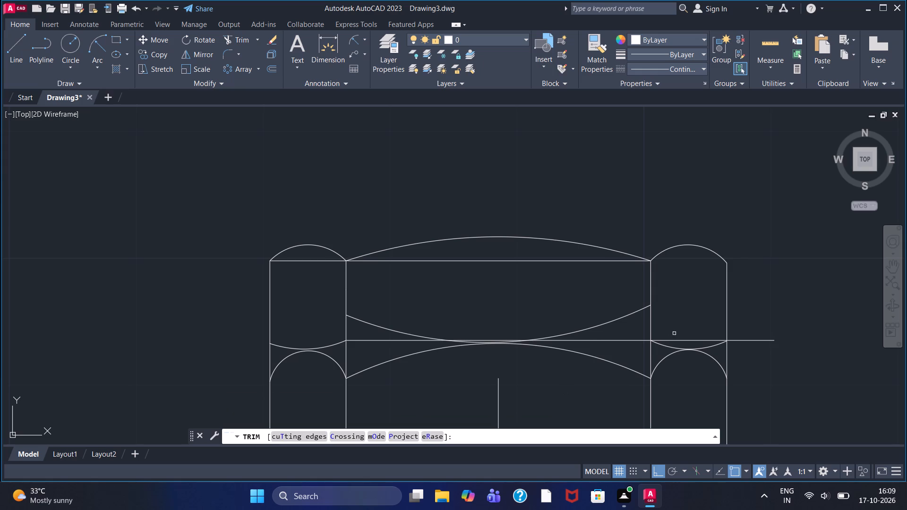
pyautogui.click(762, 339)
pyautogui.scroll(-1, 728, 342)
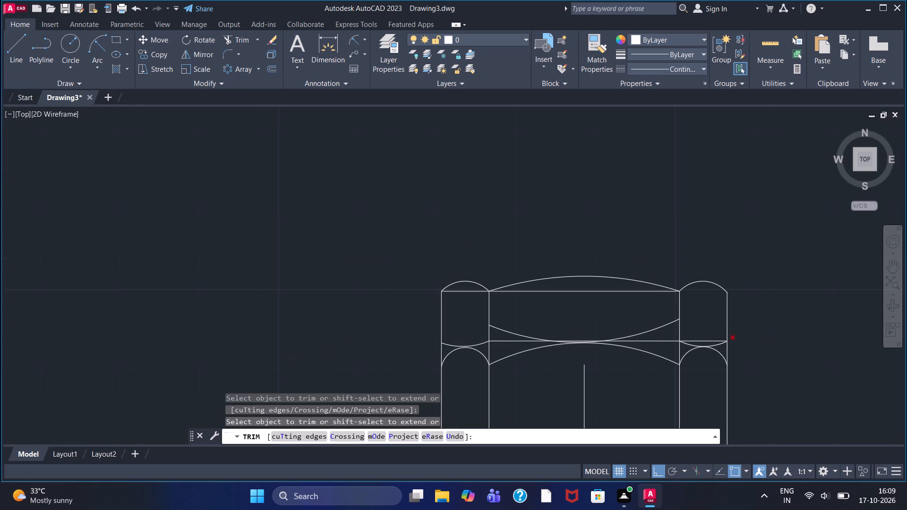
pyautogui.scroll(1, 568, 306)
pyautogui.scroll(-1, 564, 314)
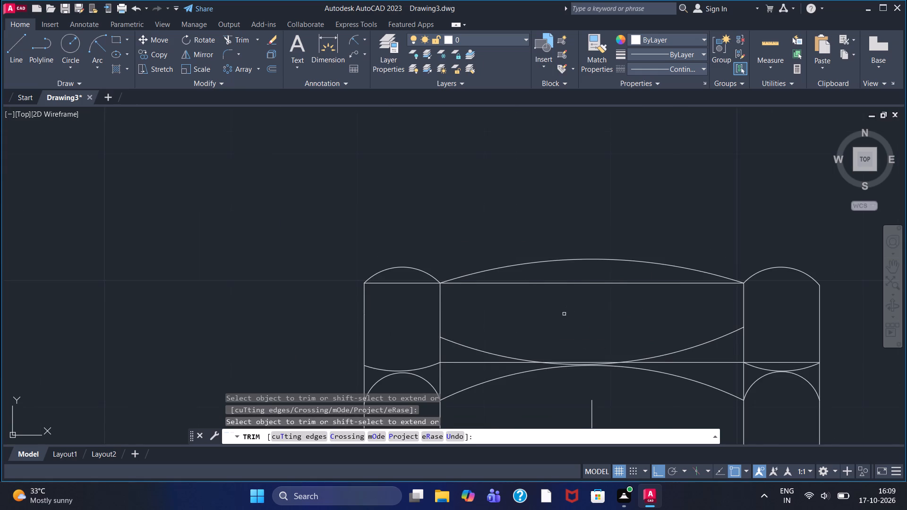
pyautogui.click(497, 345)
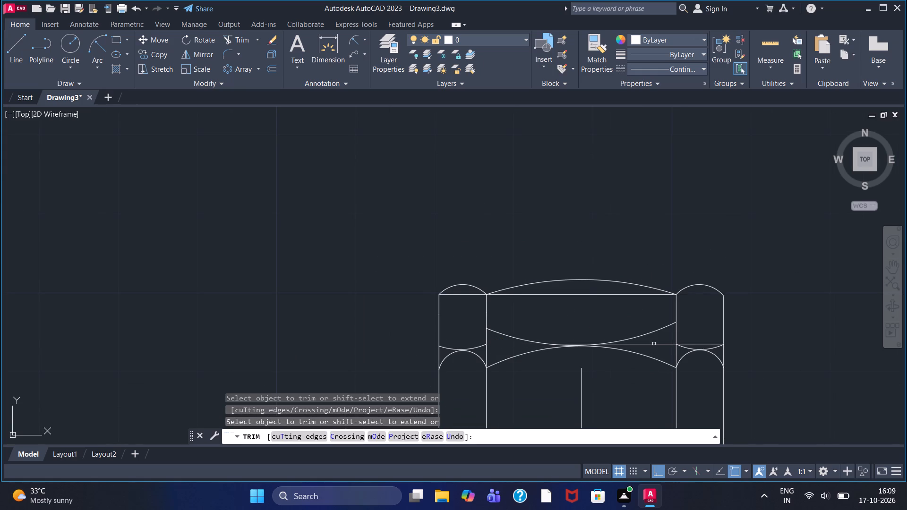
pyautogui.click(654, 343)
pyautogui.scroll(-1, 657, 365)
pyautogui.scroll(3, 714, 347)
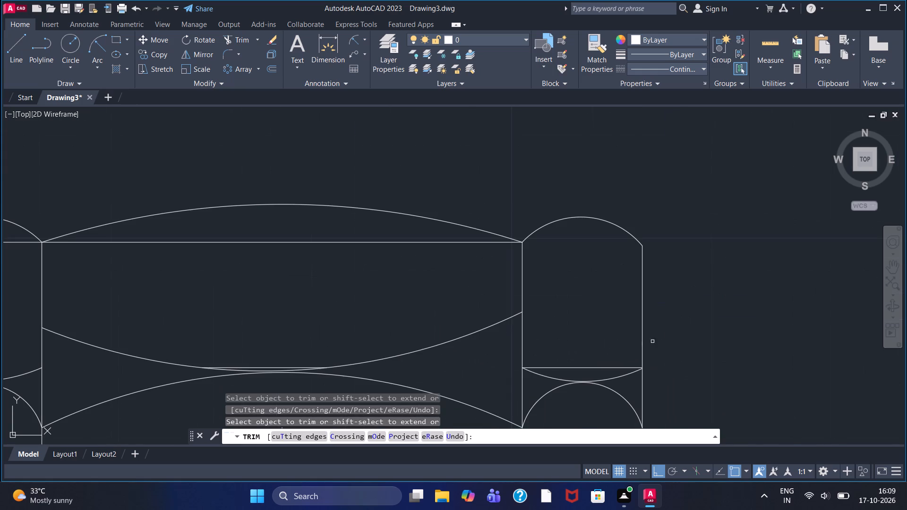
pyautogui.click(596, 367)
pyautogui.scroll(-1, 596, 367)
# Trim the straight horizontal line beneath the upward-bulging arc on the boss's middle face.
pyautogui.scroll(-1, 596, 367)
pyautogui.scroll(-1, 529, 367)
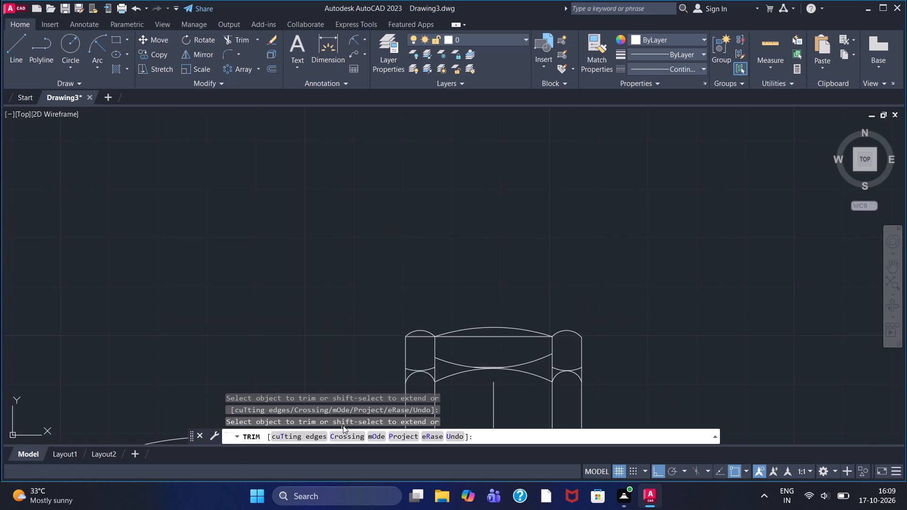
pyautogui.click(483, 335)
pyautogui.scroll(-1, 423, 347)
pyautogui.scroll(-1, 449, 452)
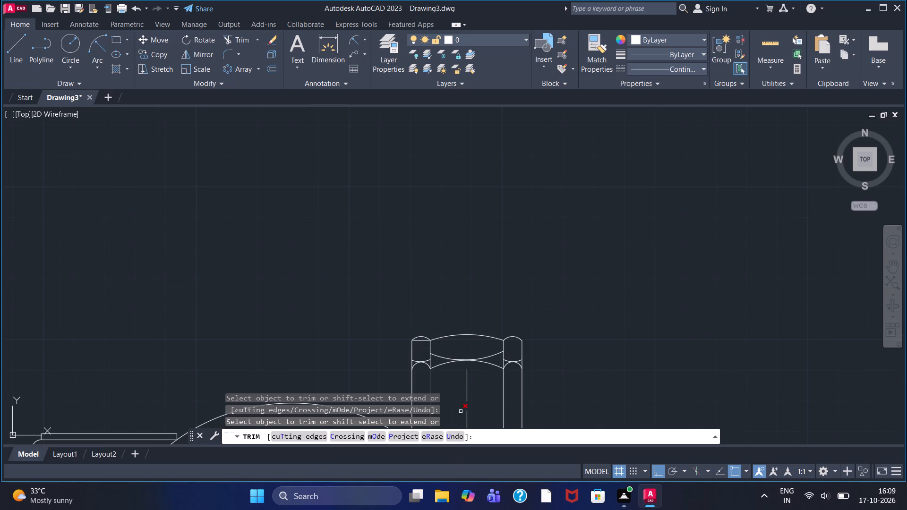
pyautogui.scroll(-1, 471, 365)
pyautogui.moveTo(484, 318); pyautogui.dragTo(488, 246, button='middle')
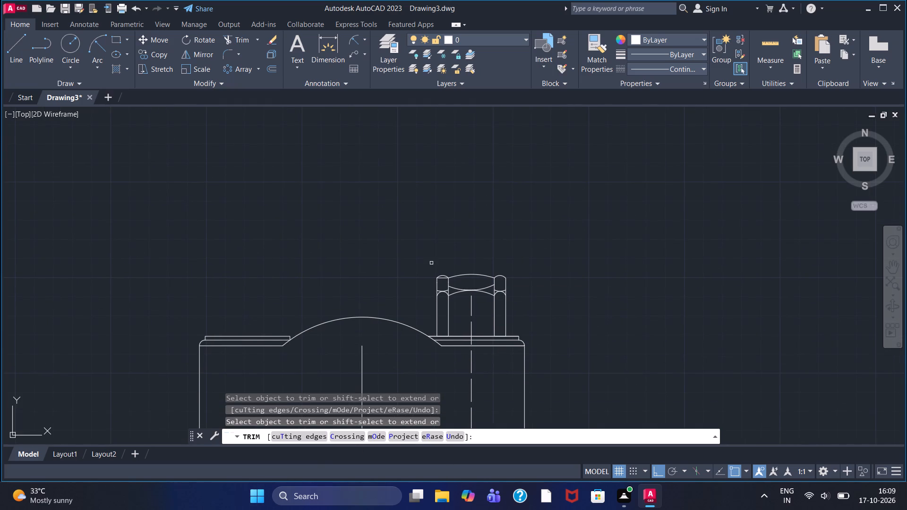
pyautogui.press('Escape')
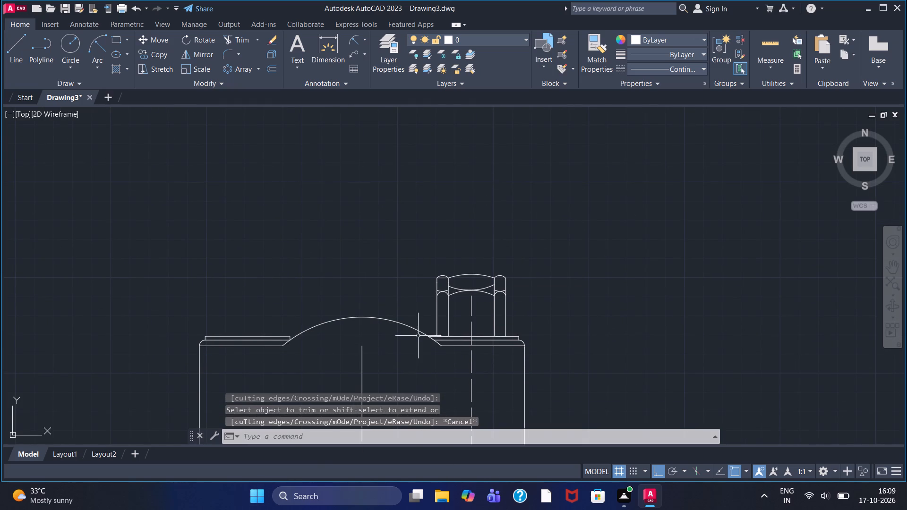
# Mirror the hex-nut-shaped boss and its base line about the part's vertical centre line, keeping the source objects.
pyautogui.moveTo(412, 246); pyautogui.dragTo(504, 303)
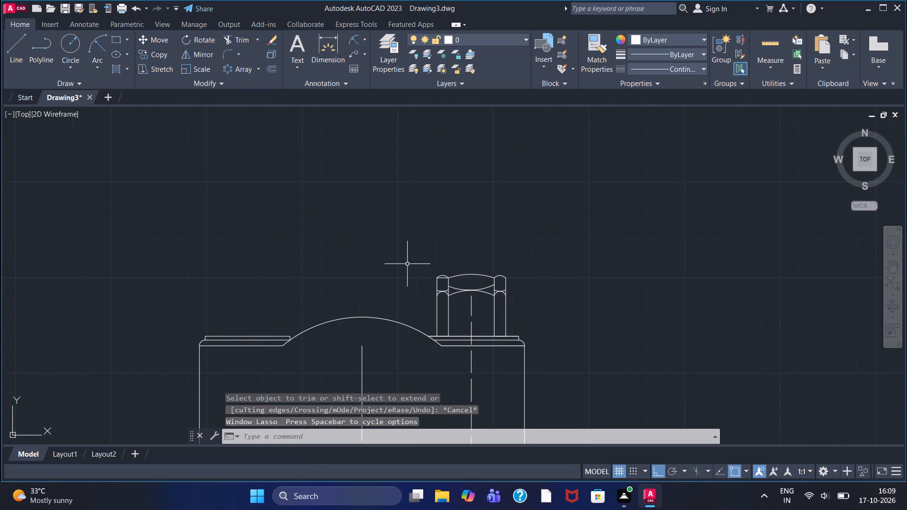
pyautogui.click(413, 259)
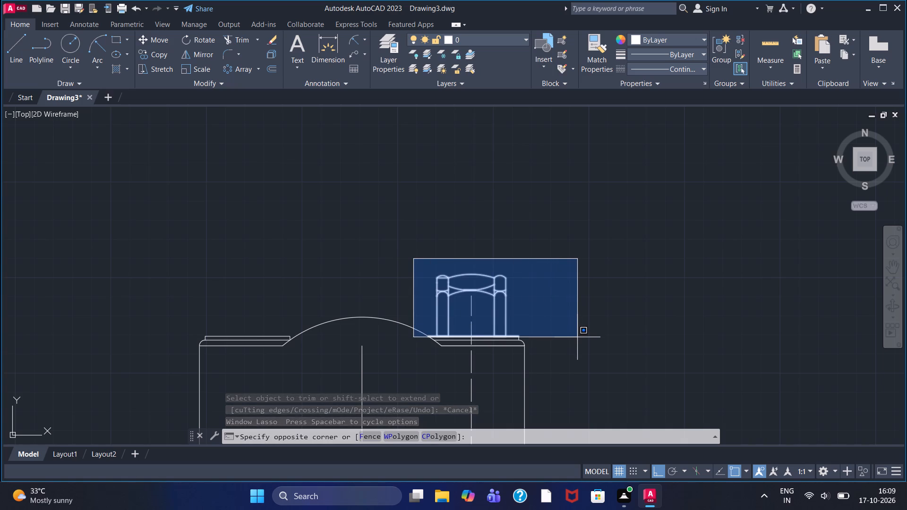
pyautogui.click(577, 337)
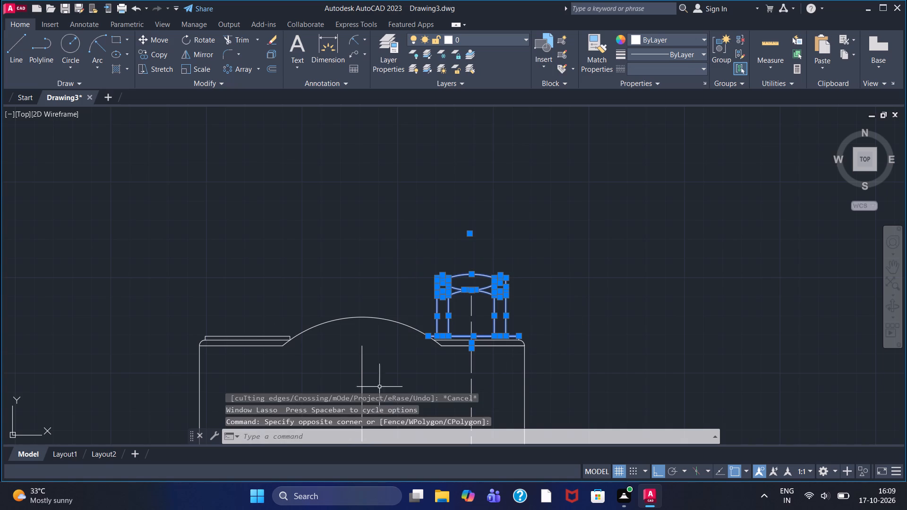
pyautogui.click(204, 50)
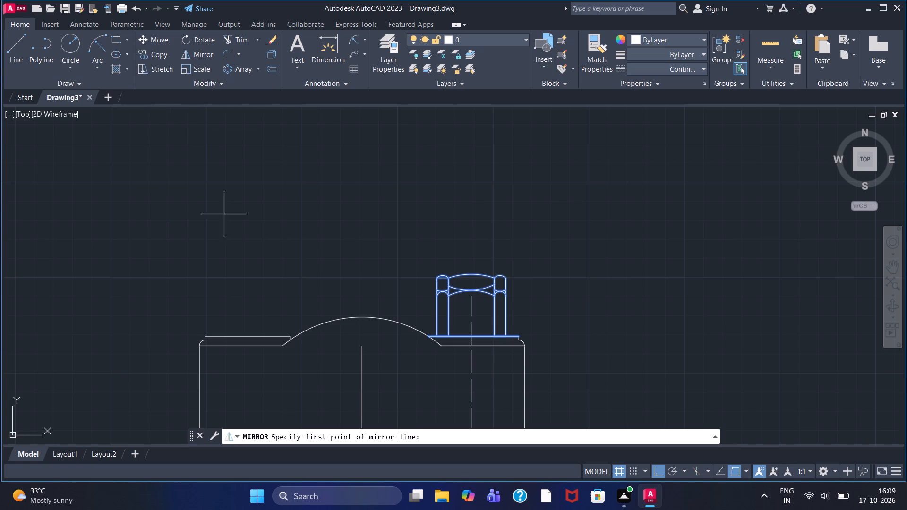
pyautogui.moveTo(313, 232); pyautogui.dragTo(288, 100, button='middle')
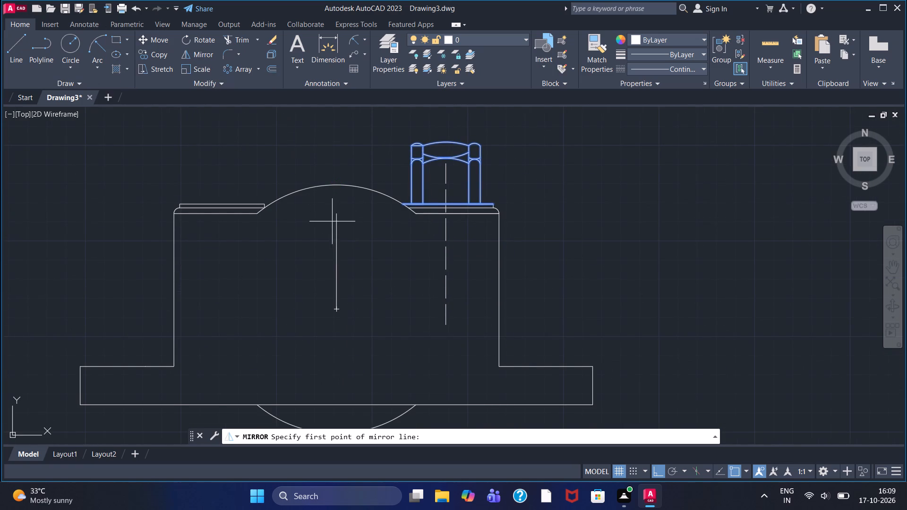
pyautogui.click(337, 308)
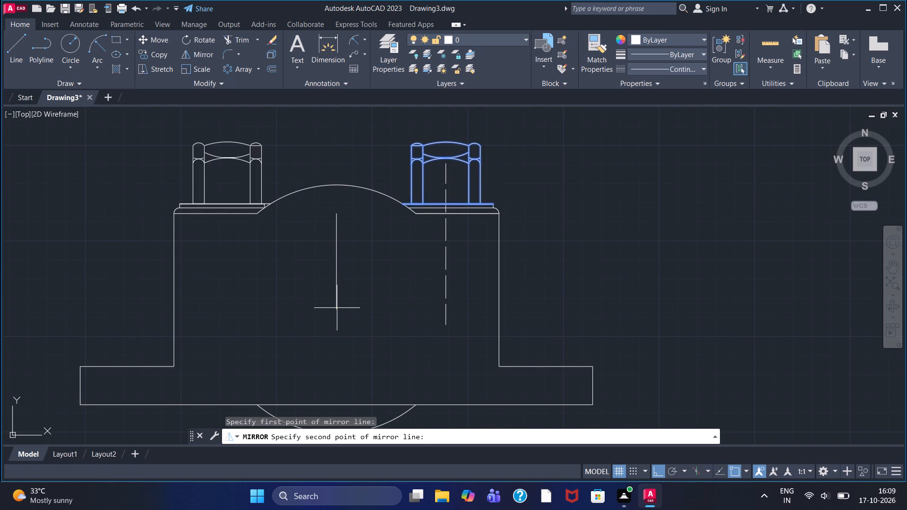
pyautogui.click(329, 300)
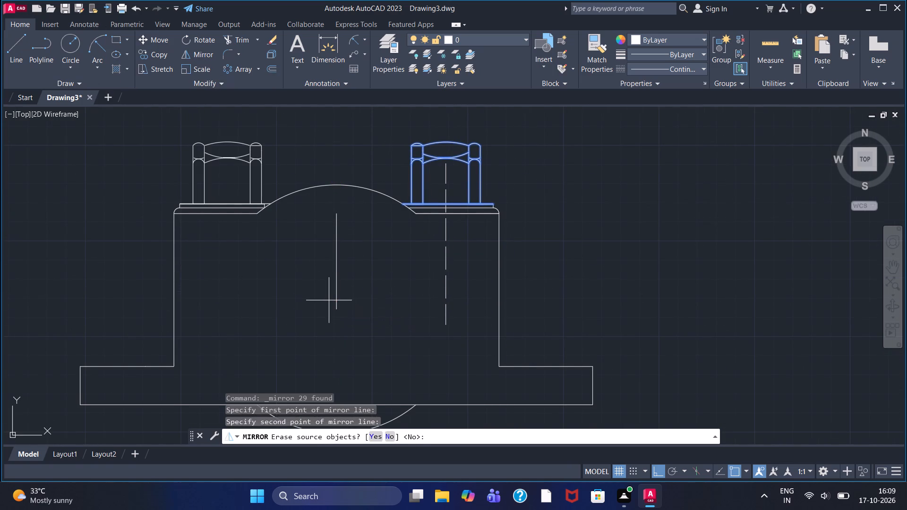
pyautogui.click(390, 440)
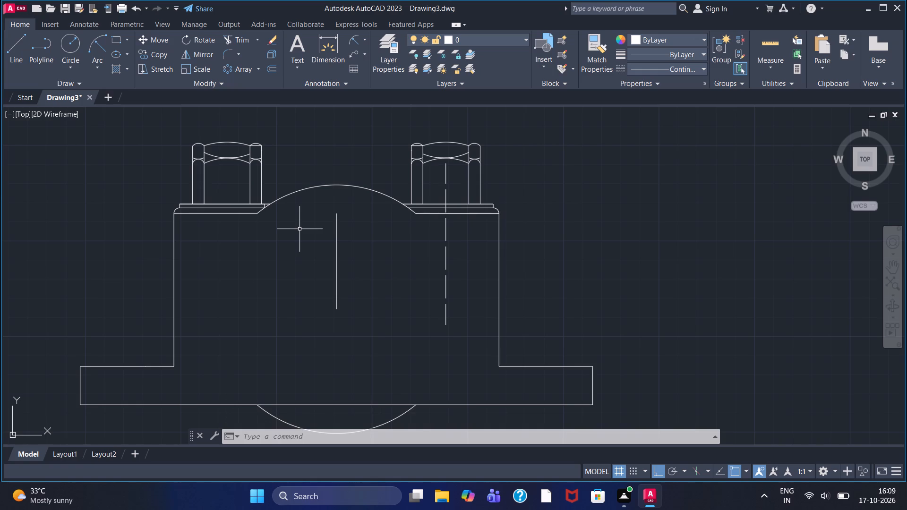
# Replace the short middle vertical line with one from the top of the large arc straight down past the arc below the base.
pyautogui.doubleClick(338, 255)
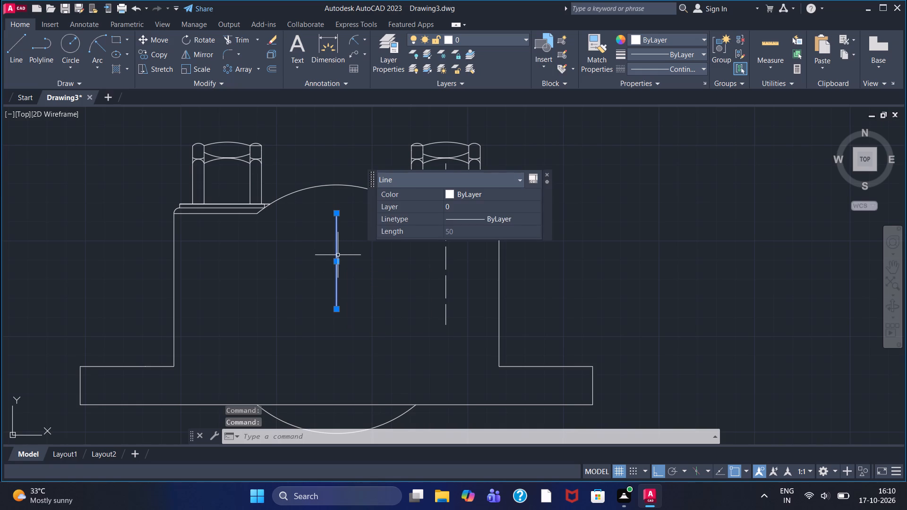
pyautogui.press('Delete')
pyautogui.click(7, 42)
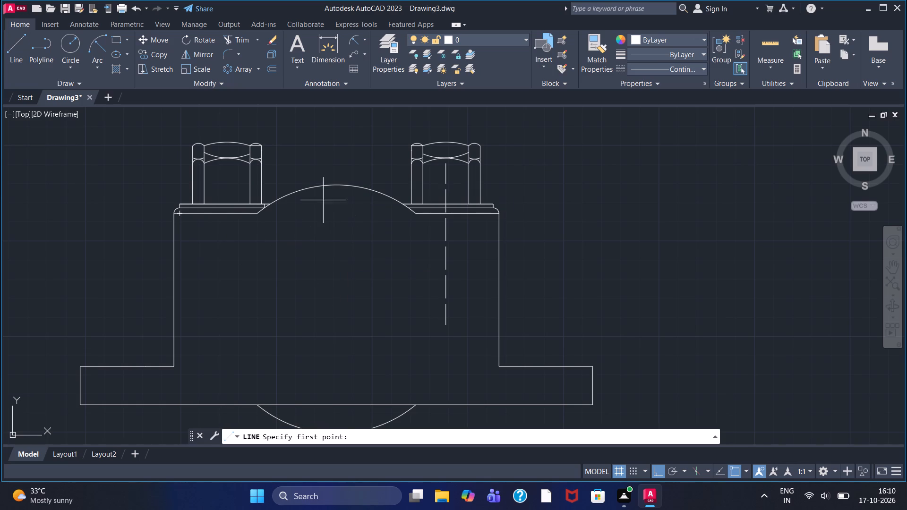
pyautogui.click(337, 187)
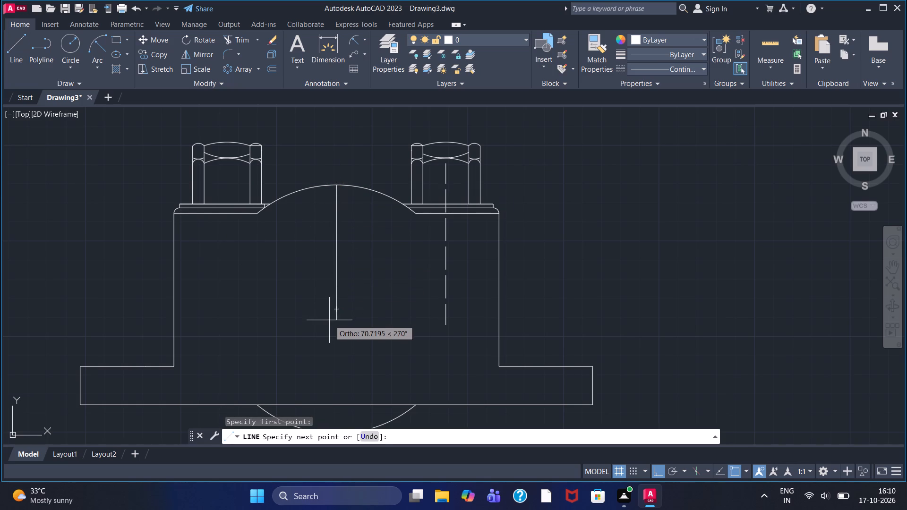
pyautogui.moveTo(329, 320); pyautogui.dragTo(329, 200, button='middle')
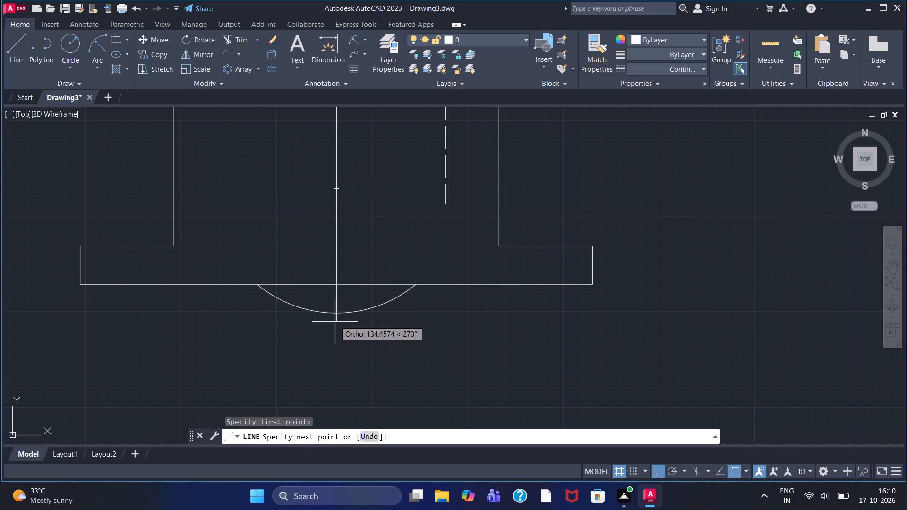
pyautogui.click(331, 360)
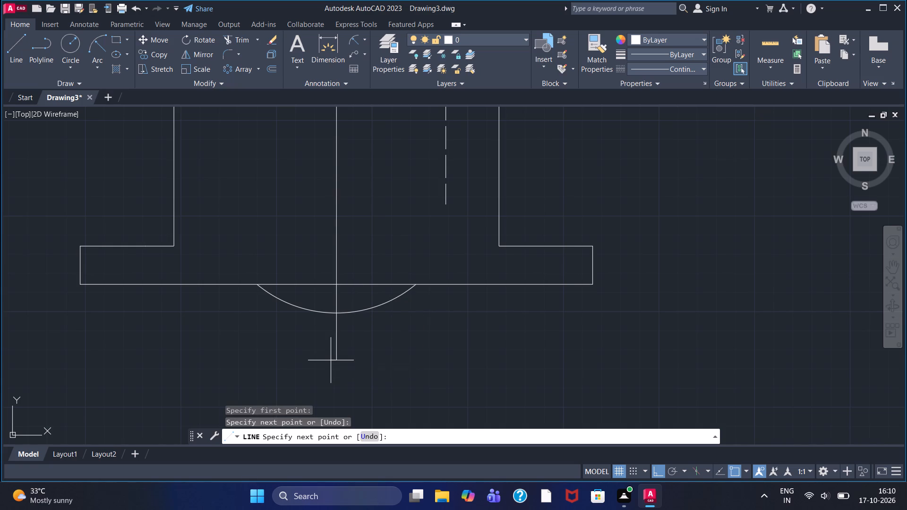
pyautogui.moveTo(317, 353); pyautogui.dragTo(315, 357, button='right')
pyautogui.click(351, 232)
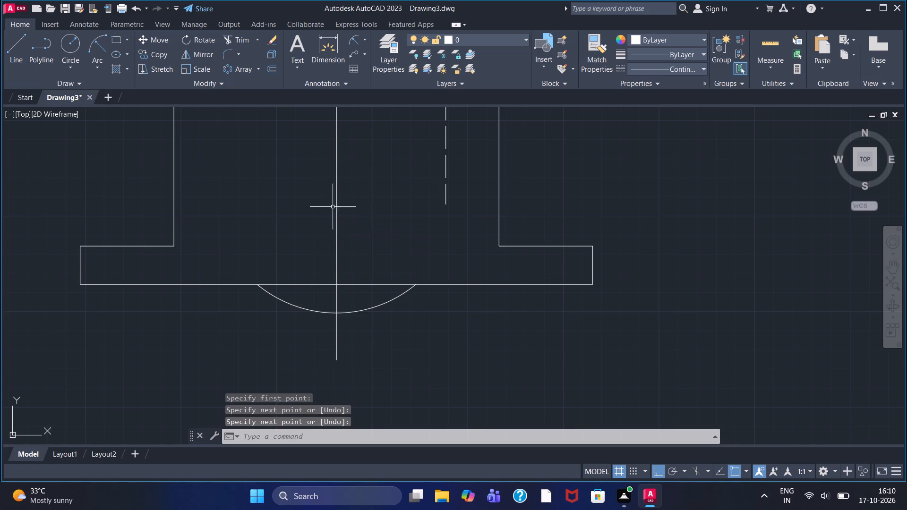
# Trim away the arc beneath the base and the part of the middle vertical line extending below the base edge.
pyautogui.click(239, 35)
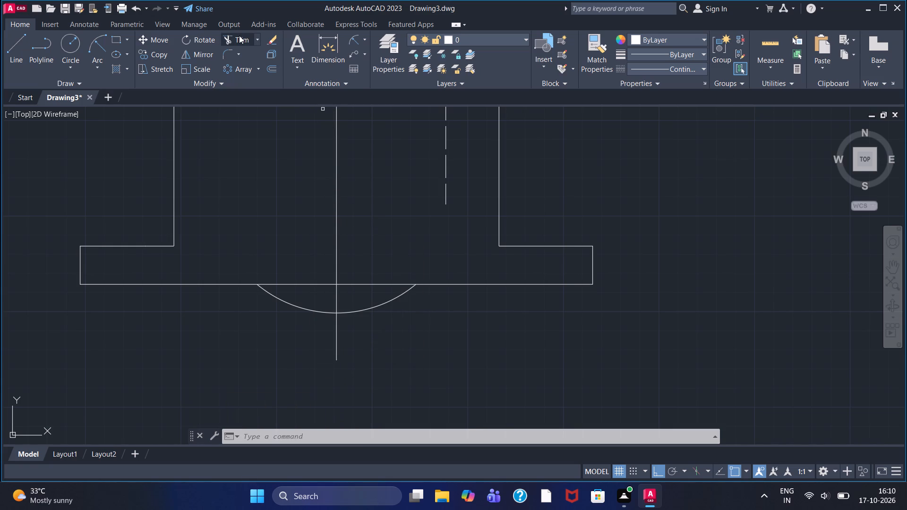
pyautogui.click(314, 310)
pyautogui.doubleClick(339, 306)
pyautogui.moveTo(337, 304); pyautogui.dragTo(327, 306)
pyautogui.moveTo(325, 306); pyautogui.dragTo(378, 307)
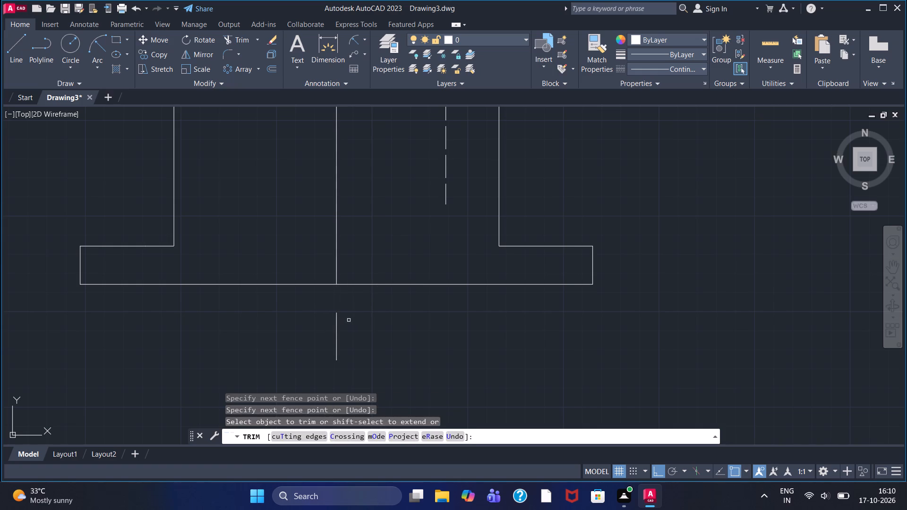
pyautogui.moveTo(312, 336); pyautogui.dragTo(364, 340)
pyautogui.scroll(-1, 338, 311)
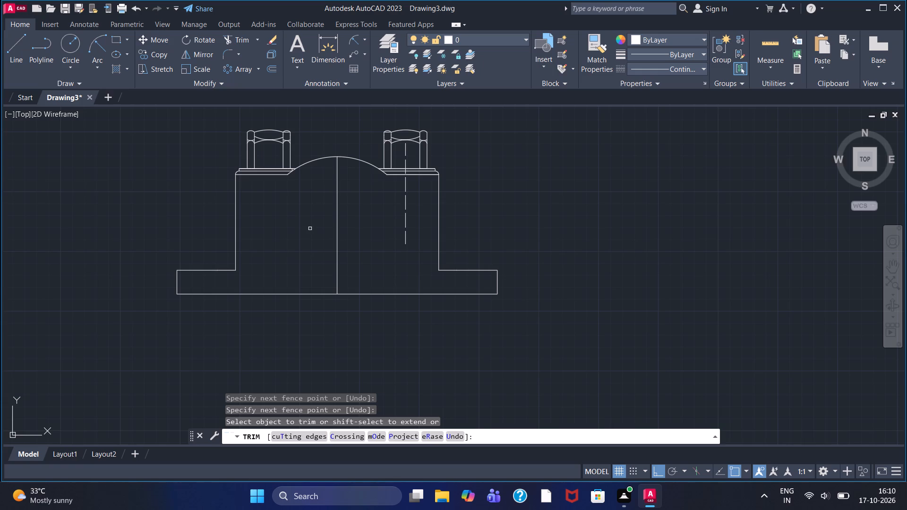
# Turn on the Midpoint and Endpoint object snaps for placing the circle.
pyautogui.click(72, 43)
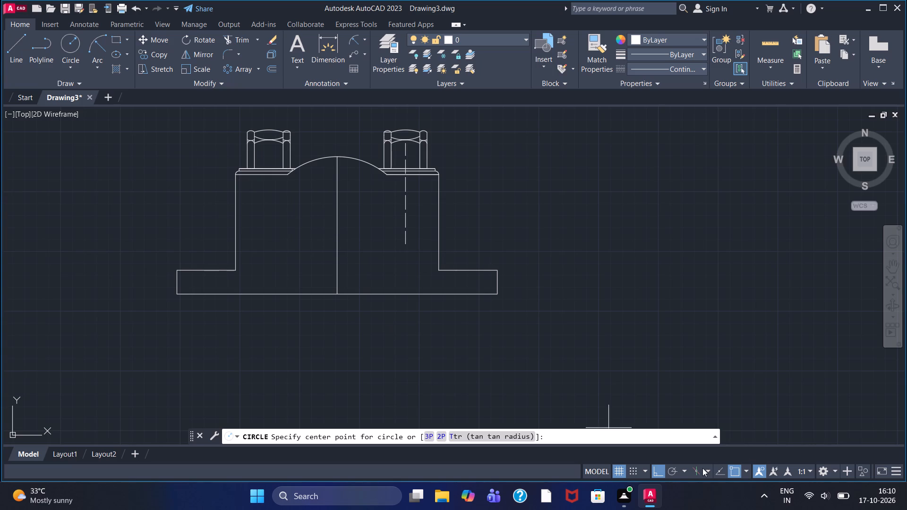
pyautogui.click(745, 470)
pyautogui.click(759, 271)
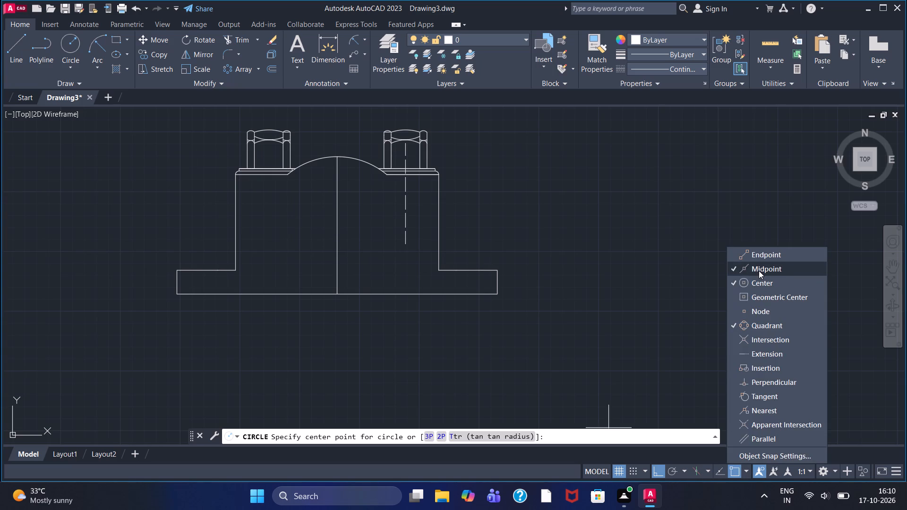
pyautogui.click(758, 258)
pyautogui.click(652, 271)
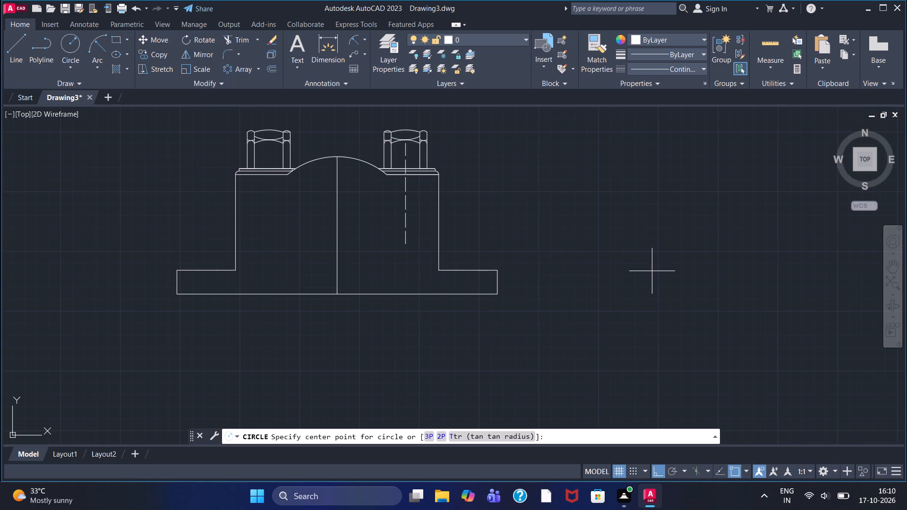
# Draw a circle of radius 35 centred on the midpoint of the part's vertical centre line.
pyautogui.click(68, 40)
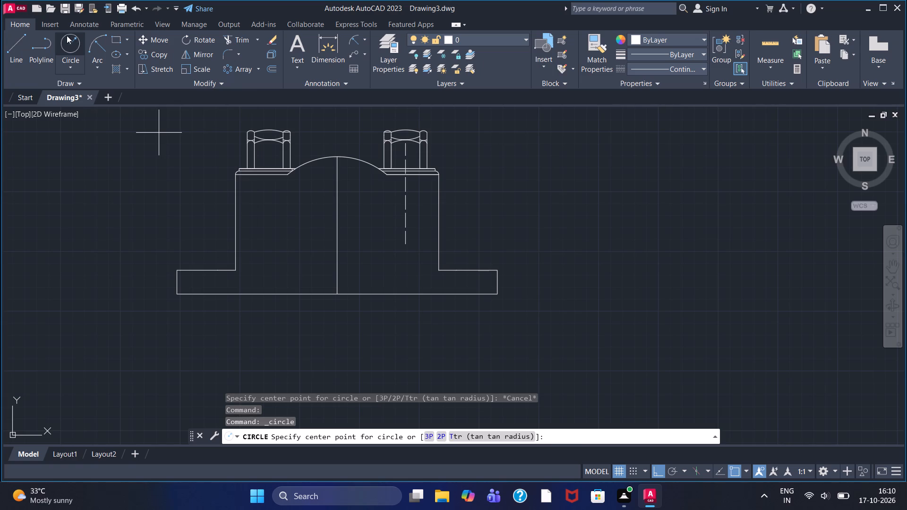
pyautogui.click(78, 64)
pyautogui.click(103, 87)
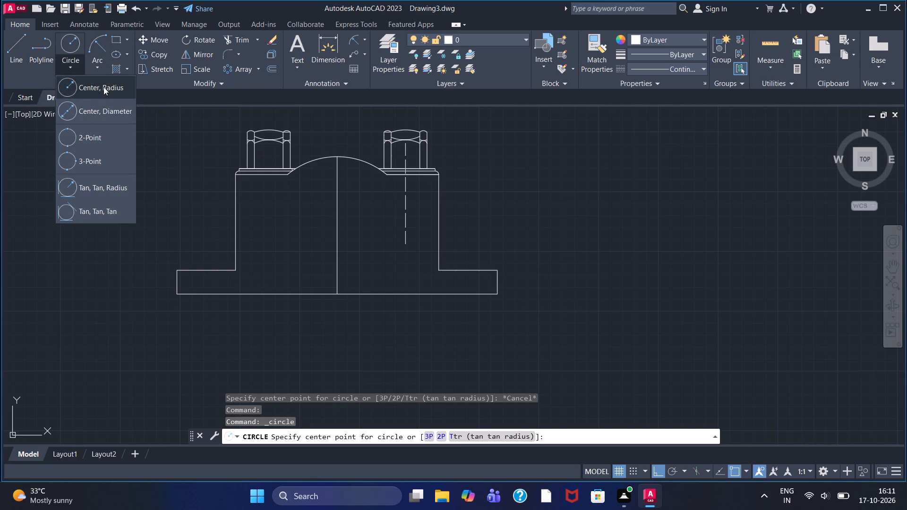
pyautogui.click(337, 225)
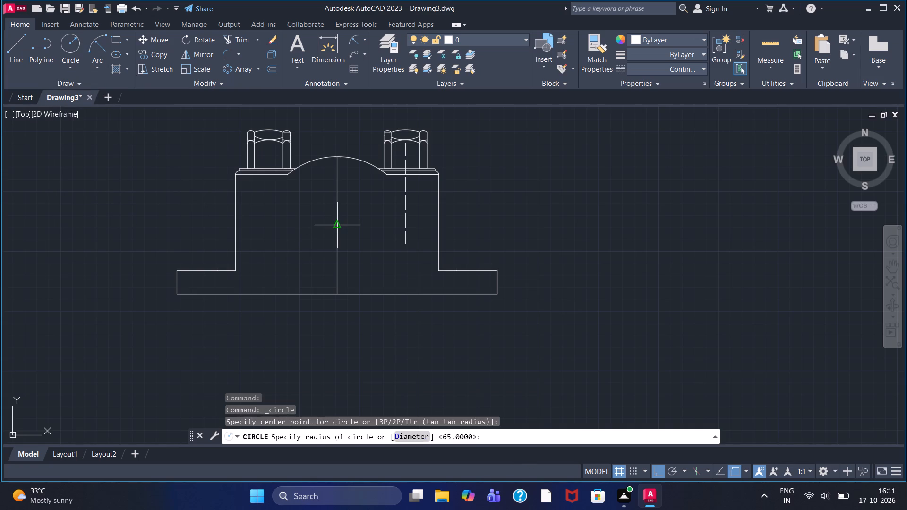
pyautogui.write('35')
pyautogui.press('Return')
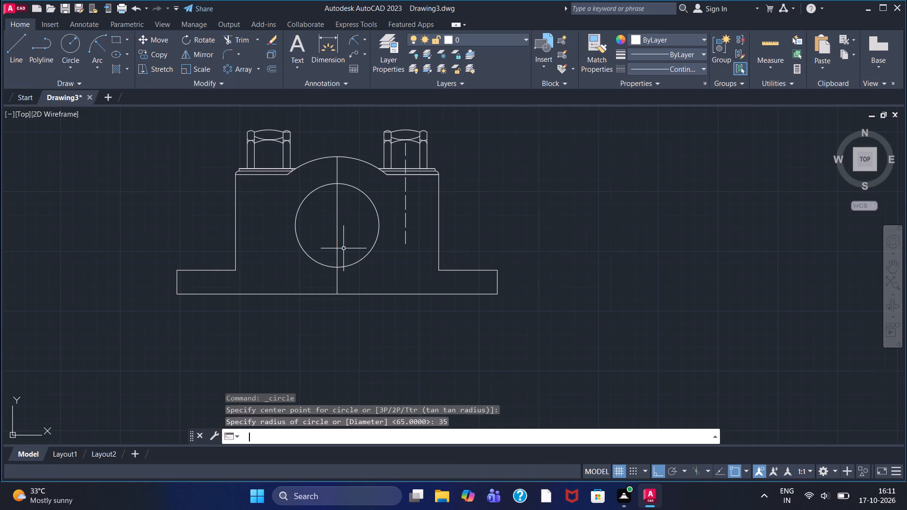
# Draw a concentric circle of diameter 50 inside the radius-35 circle.
pyautogui.click(70, 70)
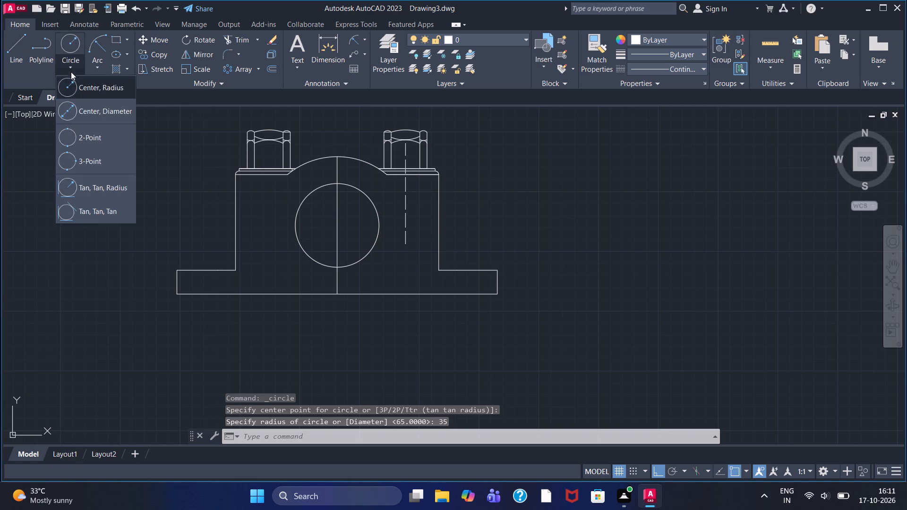
pyautogui.click(94, 107)
pyautogui.click(337, 227)
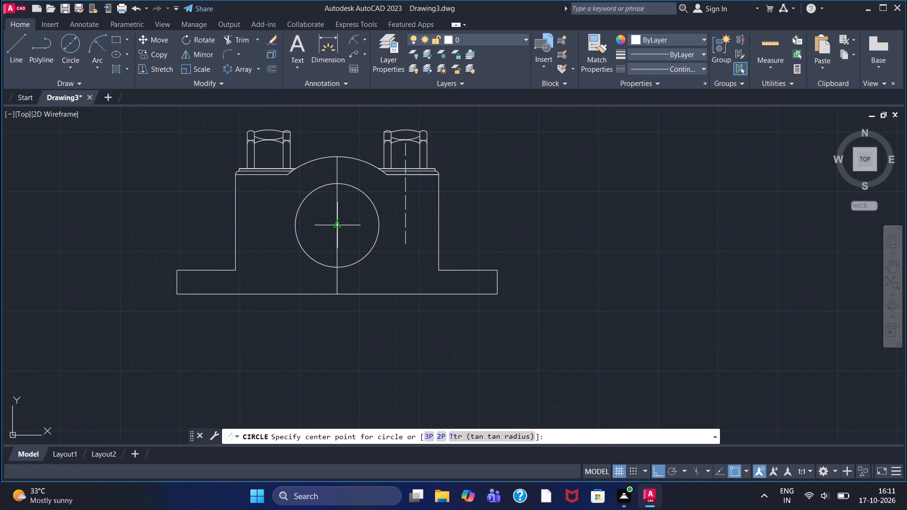
pyautogui.write('50')
pyautogui.press('Return')
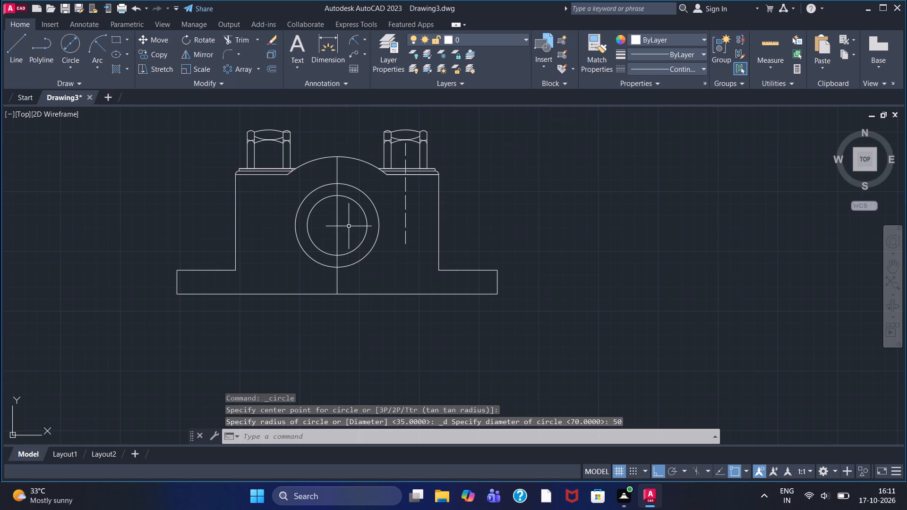
# Add another concentric circle of diameter 60 about the same centre point.
pyautogui.click(77, 38)
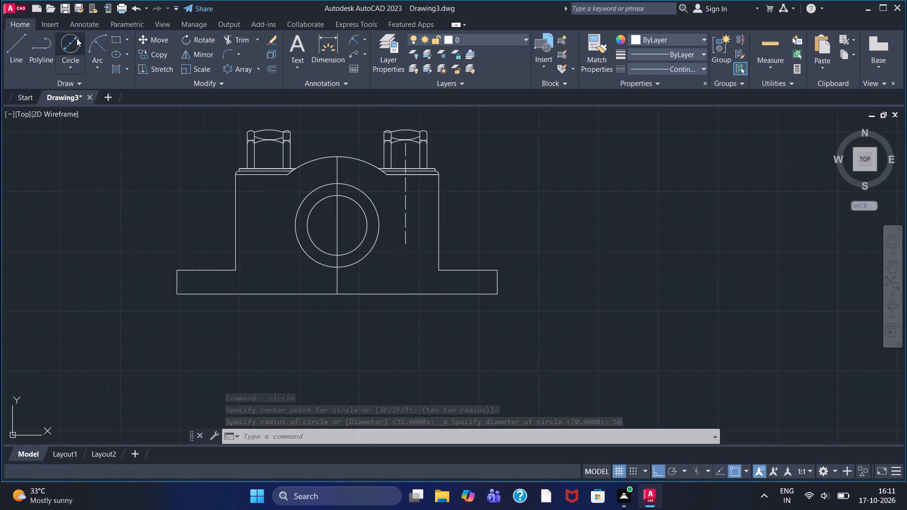
pyautogui.click(337, 227)
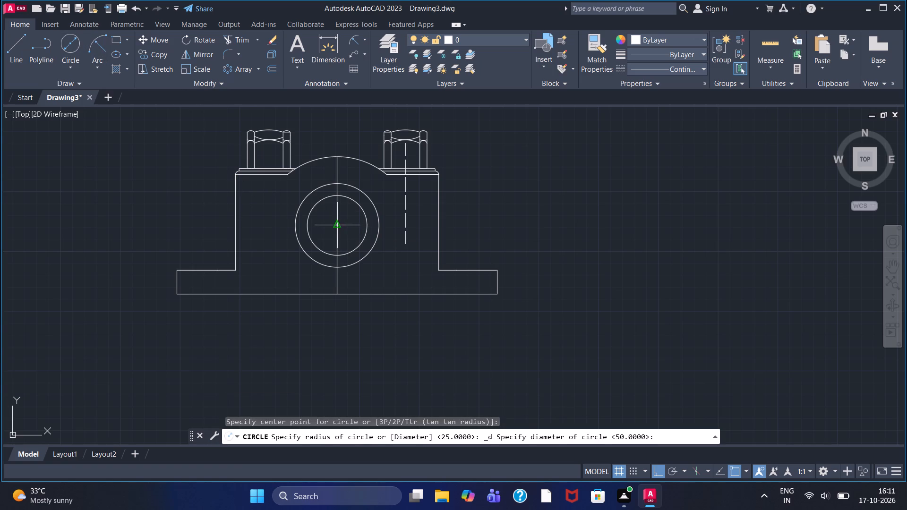
pyautogui.write('60')
pyautogui.press('Return')
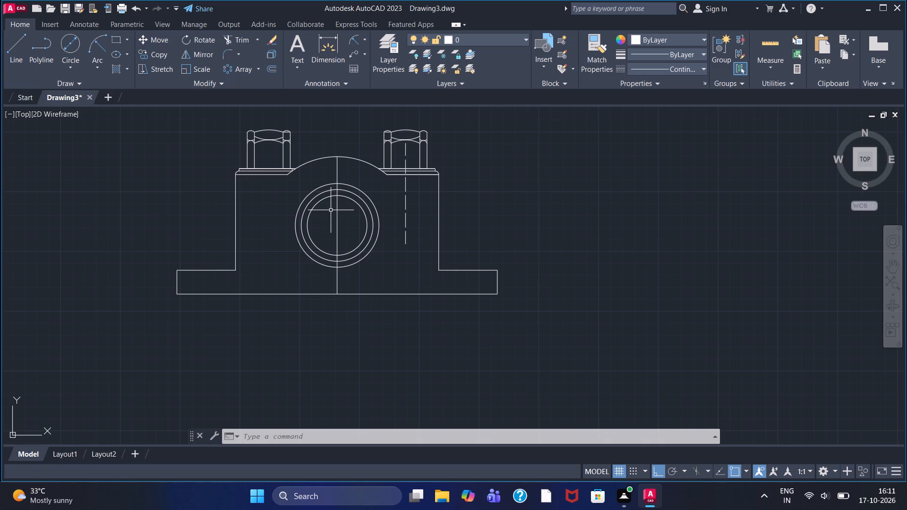
# Trim away the left half of the outermost radius-35 circle at the vertical centre line.
pyautogui.click(240, 40)
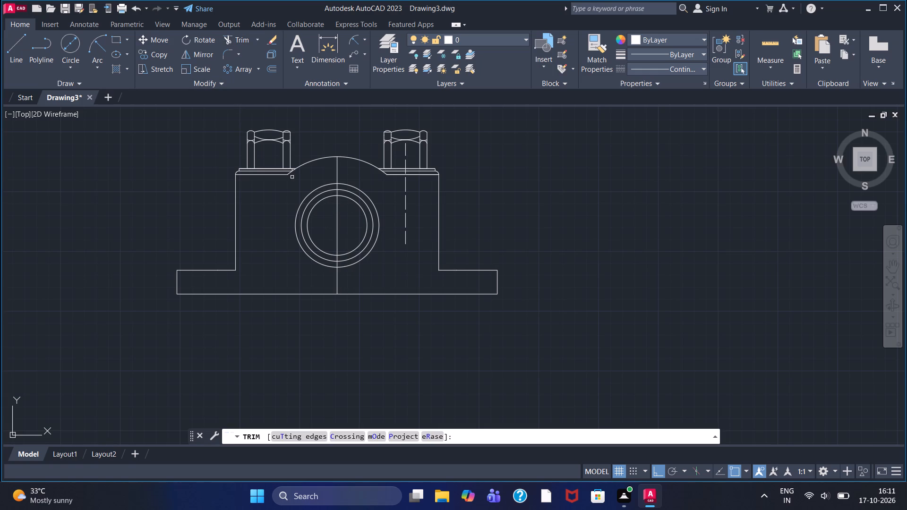
pyautogui.scroll(3, 292, 177)
pyautogui.click(383, 229)
pyautogui.scroll(-2, 383, 223)
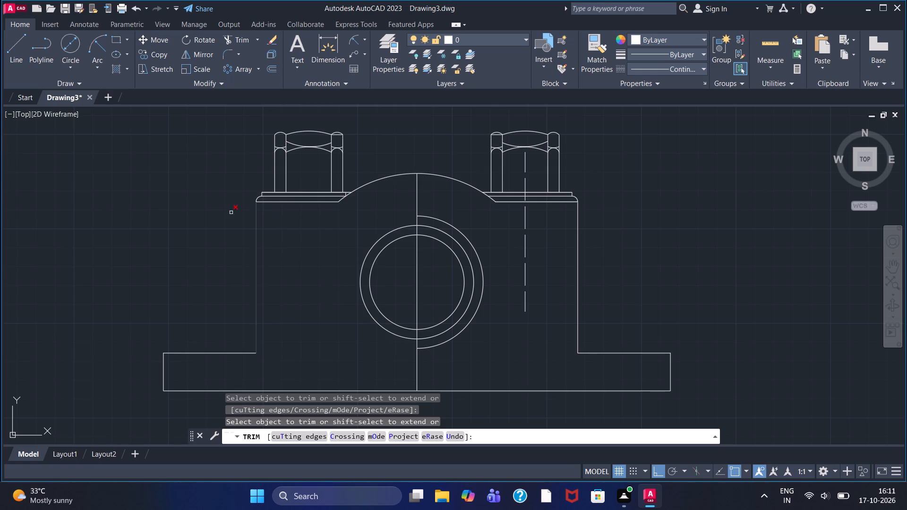
# Draw a horizontal line from the circles' centre leftward to just beyond the diameter-60 circle.
pyautogui.click(21, 53)
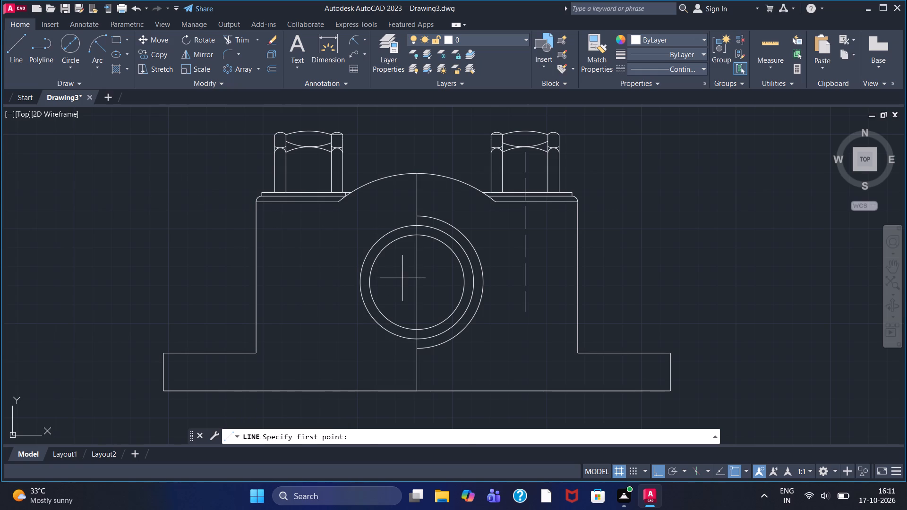
pyautogui.click(418, 281)
pyautogui.click(339, 281)
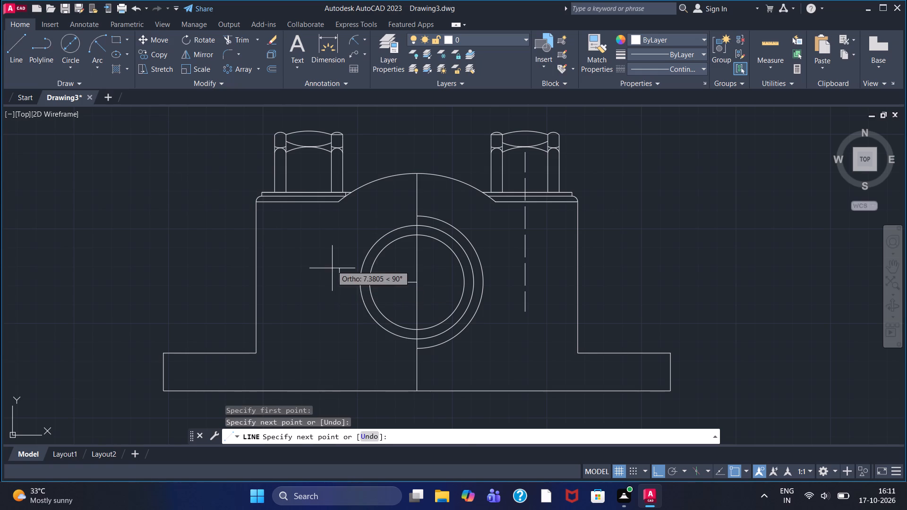
pyautogui.rightClick(332, 265)
pyautogui.click(347, 271)
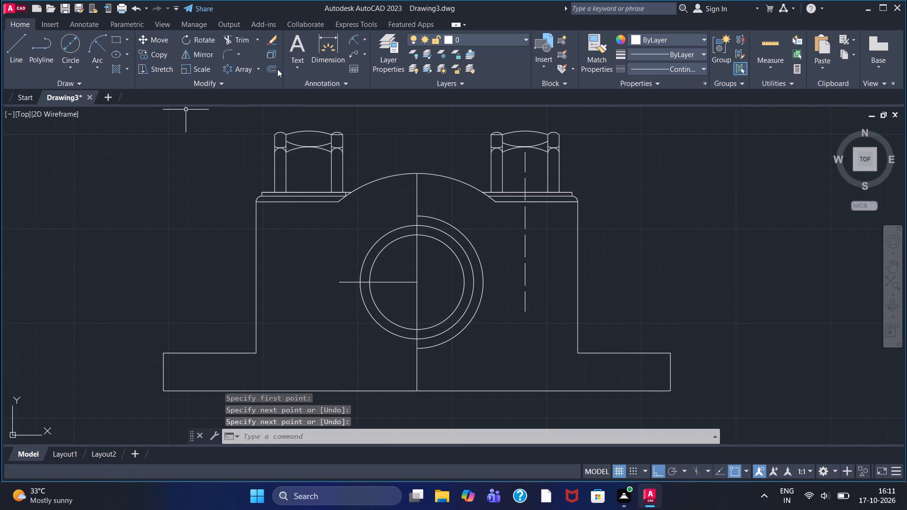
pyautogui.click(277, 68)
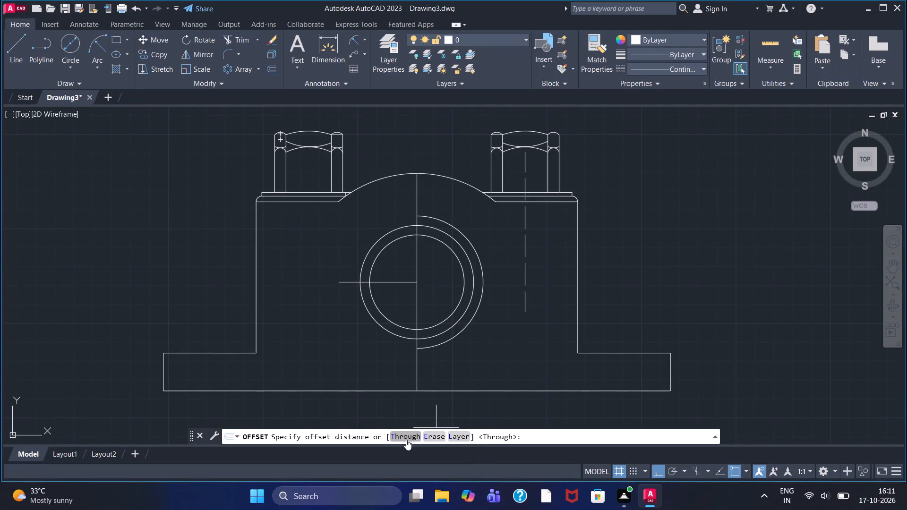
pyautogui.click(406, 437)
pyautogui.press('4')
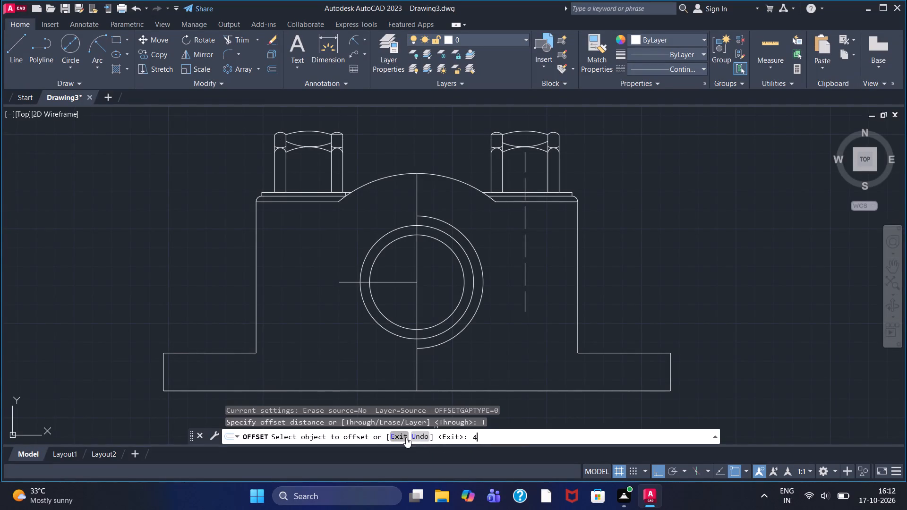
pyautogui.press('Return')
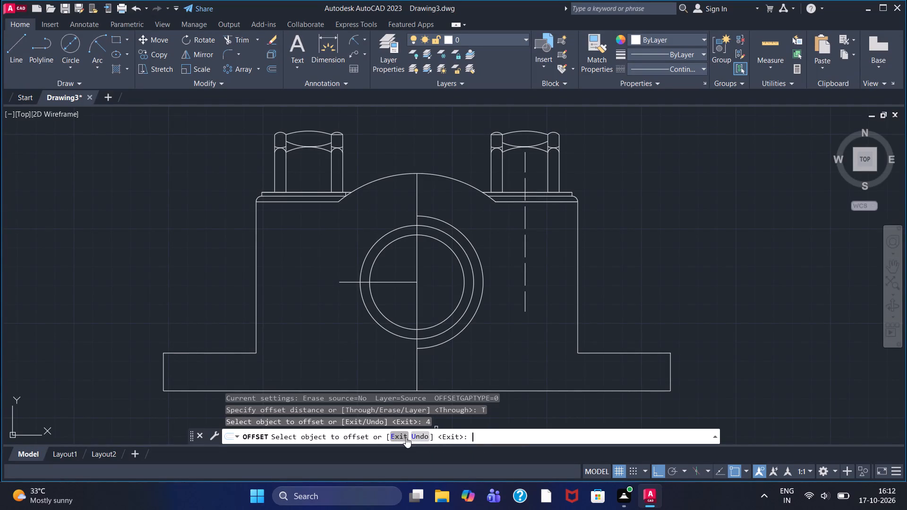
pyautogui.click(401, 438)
# Offset the horizontal line by 8 both above and below, using the Through option.
pyautogui.click(270, 68)
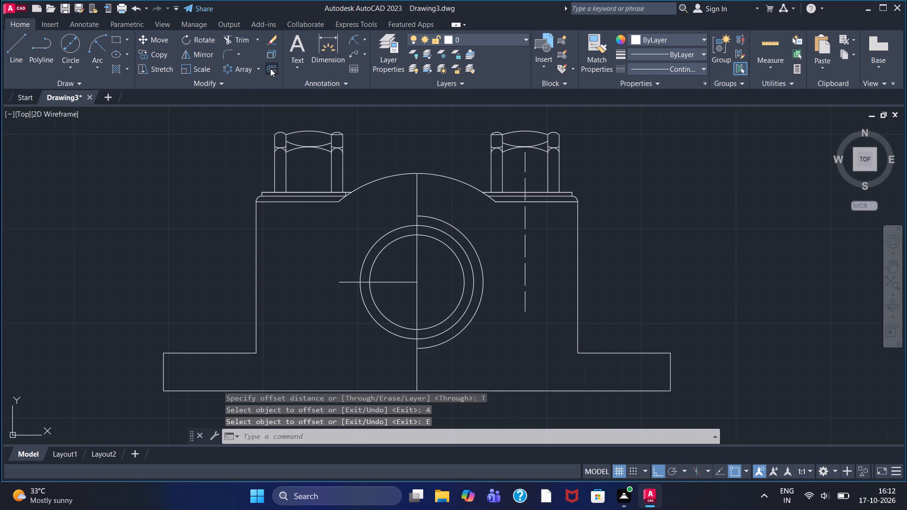
pyautogui.click(405, 439)
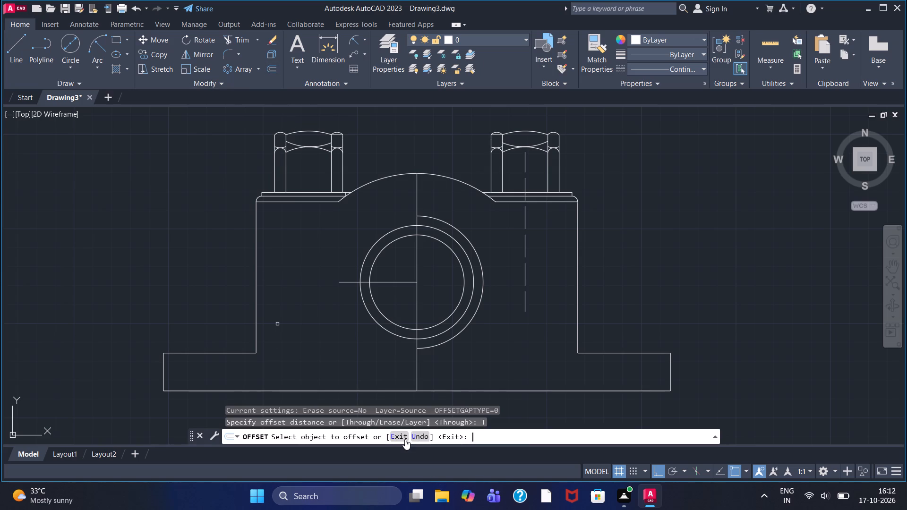
pyautogui.press('8')
pyautogui.press('Return')
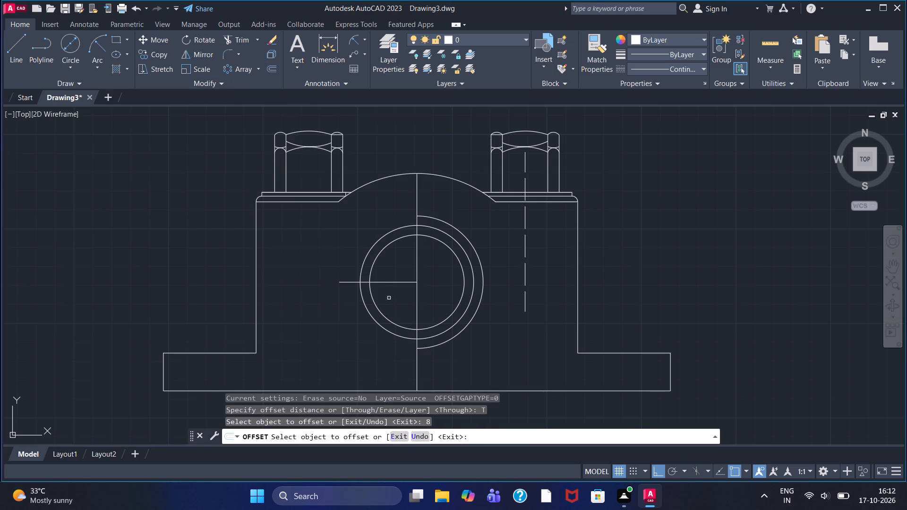
pyautogui.click(385, 282)
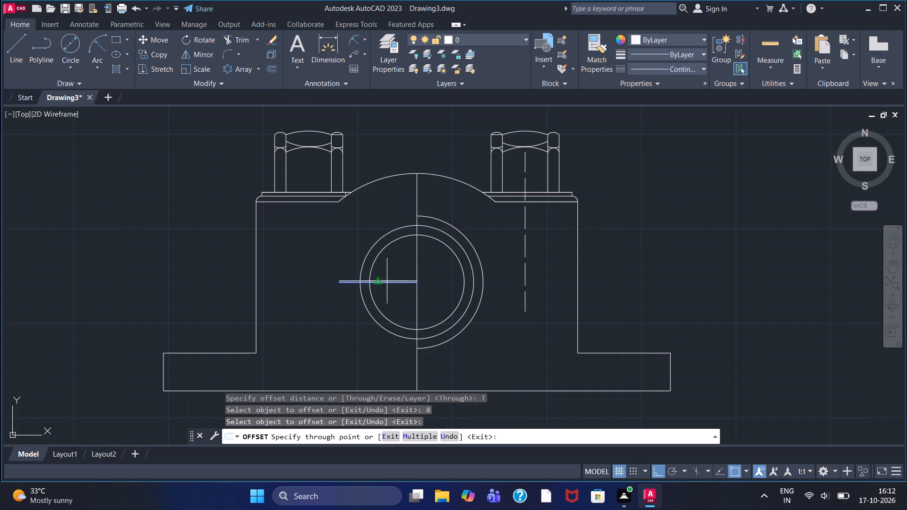
pyautogui.press('8')
pyautogui.press('Return')
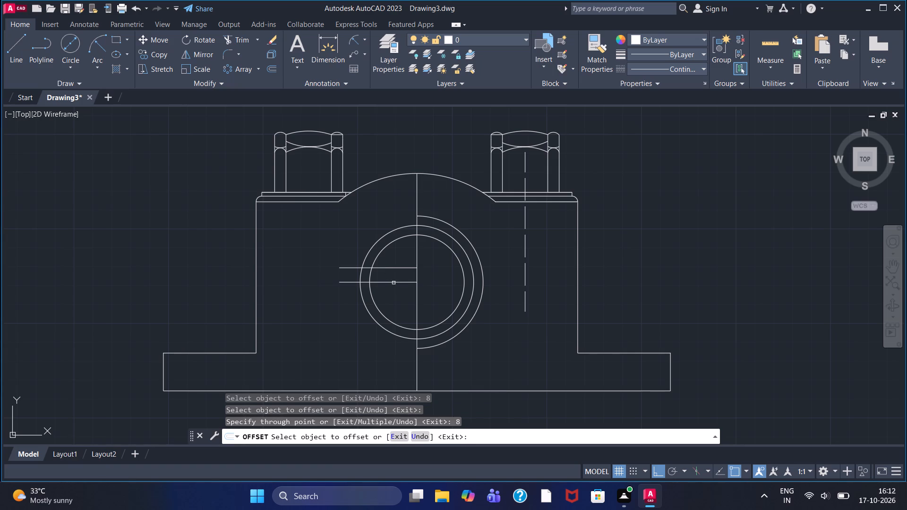
pyautogui.click(395, 282)
pyautogui.press('8')
pyautogui.press('Return')
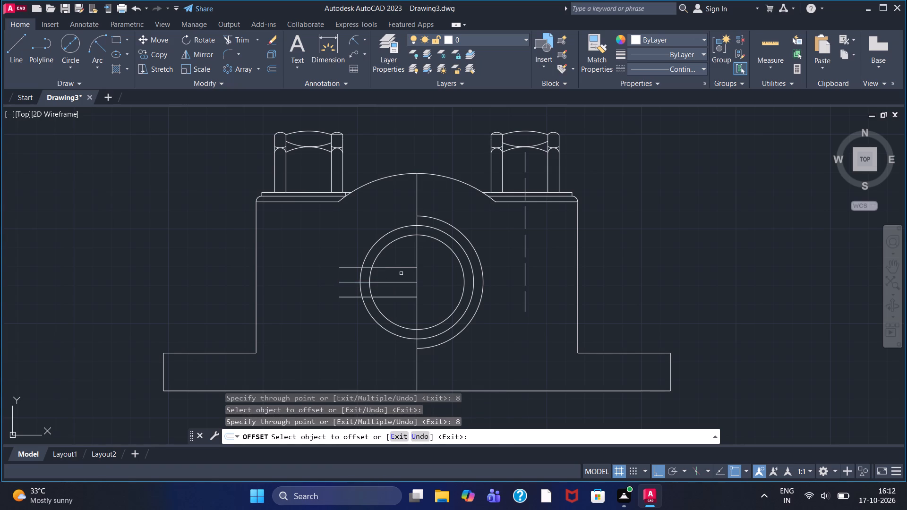
# Trim the three horizontal lines inside the diameter-60 circle, keeping only their stubs outside it on the left.
pyautogui.click(223, 39)
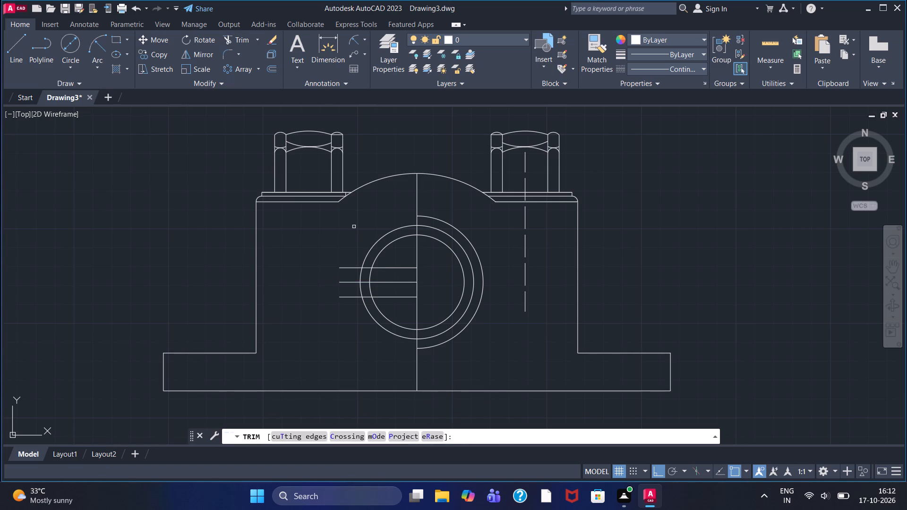
pyautogui.scroll(1, 354, 227)
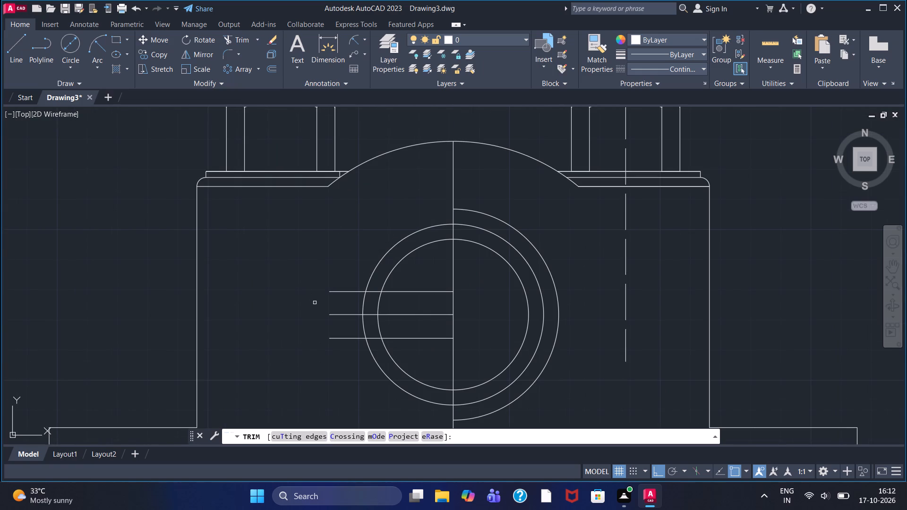
pyautogui.click(402, 293)
pyautogui.click(399, 315)
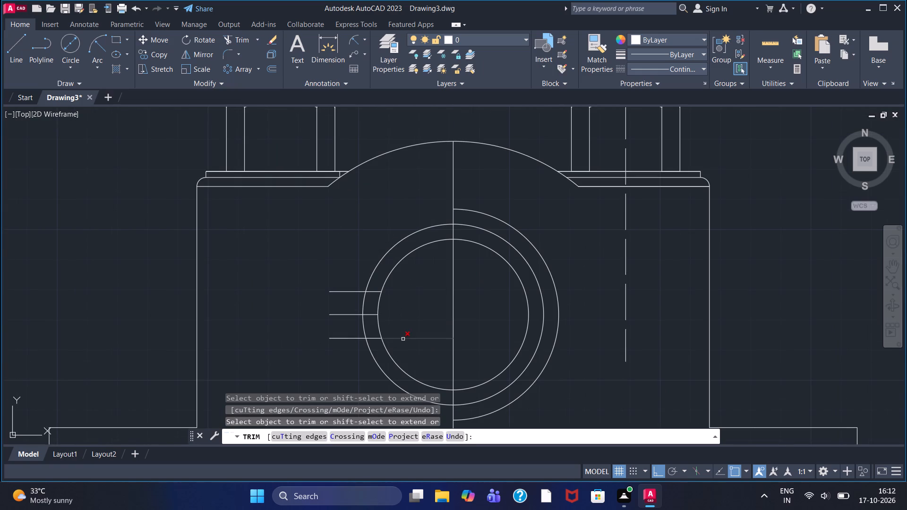
pyautogui.click(403, 339)
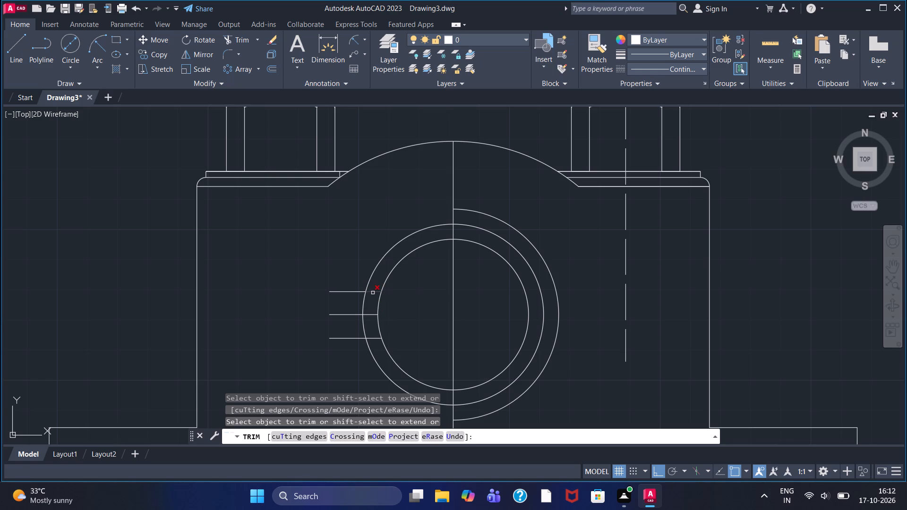
pyautogui.click(373, 293)
pyautogui.click(373, 314)
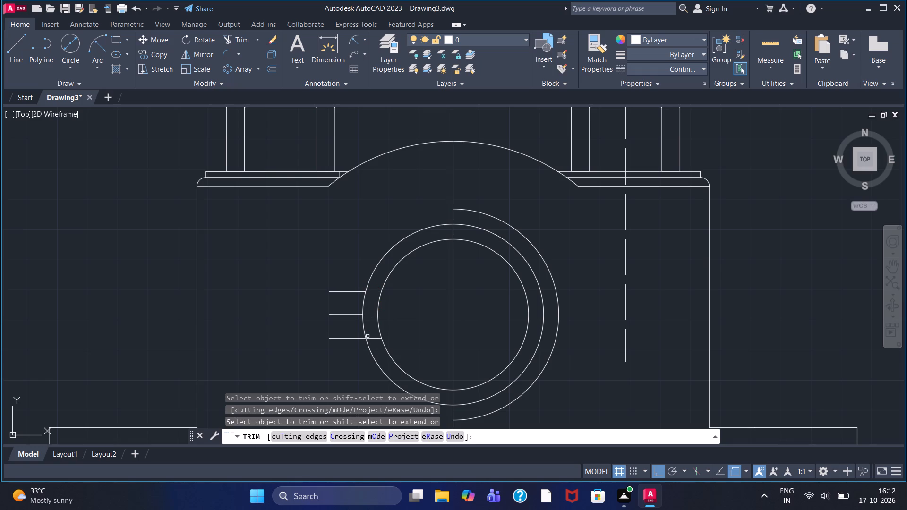
pyautogui.click(370, 338)
# Draw a vertical line joining the outer ends of the upper and lower stubs beside the diameter-60 circle.
pyautogui.click(10, 49)
pyautogui.click(329, 294)
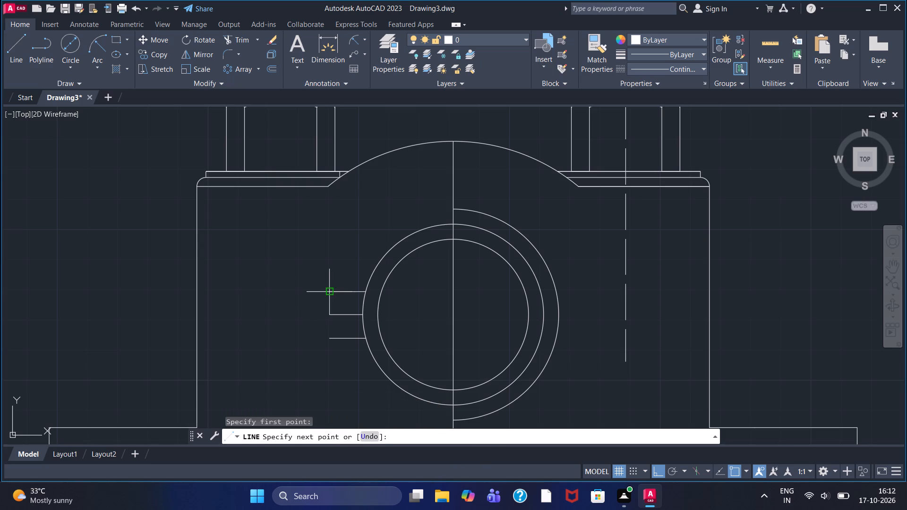
pyautogui.click(331, 339)
pyautogui.rightClick(302, 309)
pyautogui.click(320, 313)
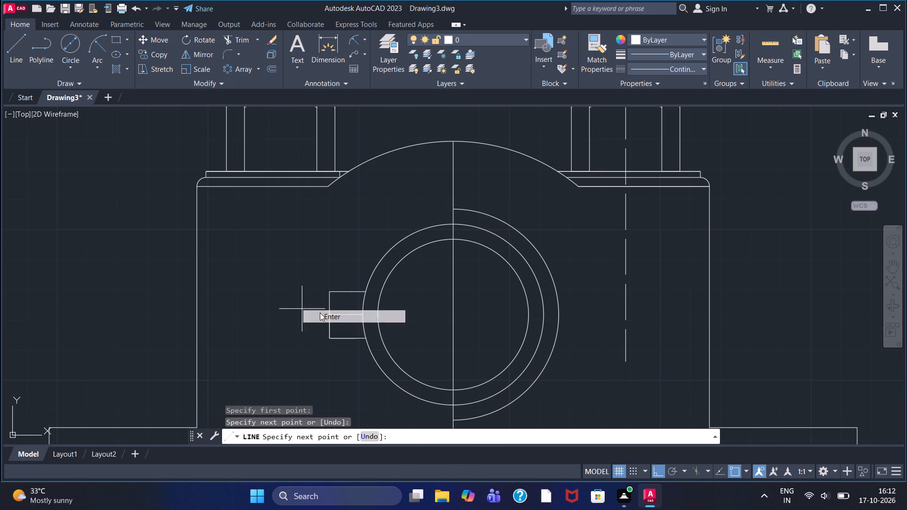
# Trim away the middle horizontal stub inside the small rectangle beside the circles.
pyautogui.click(241, 35)
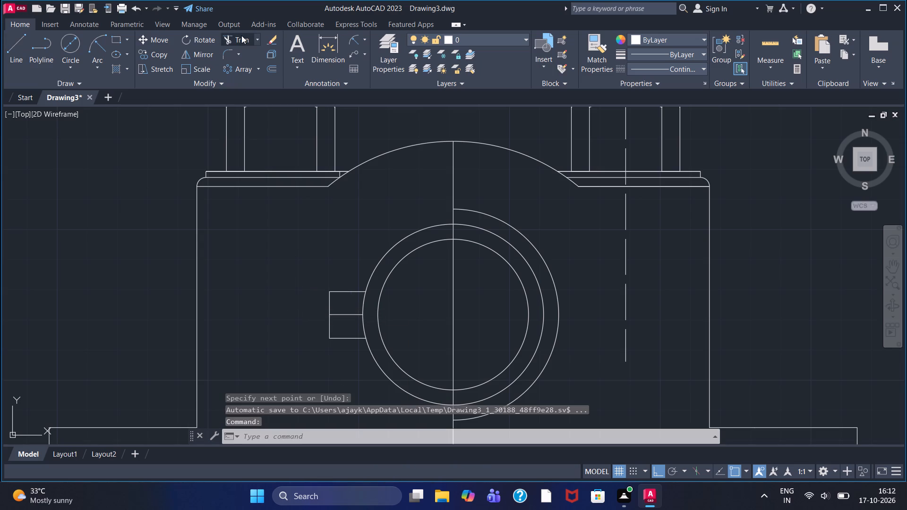
pyautogui.click(342, 313)
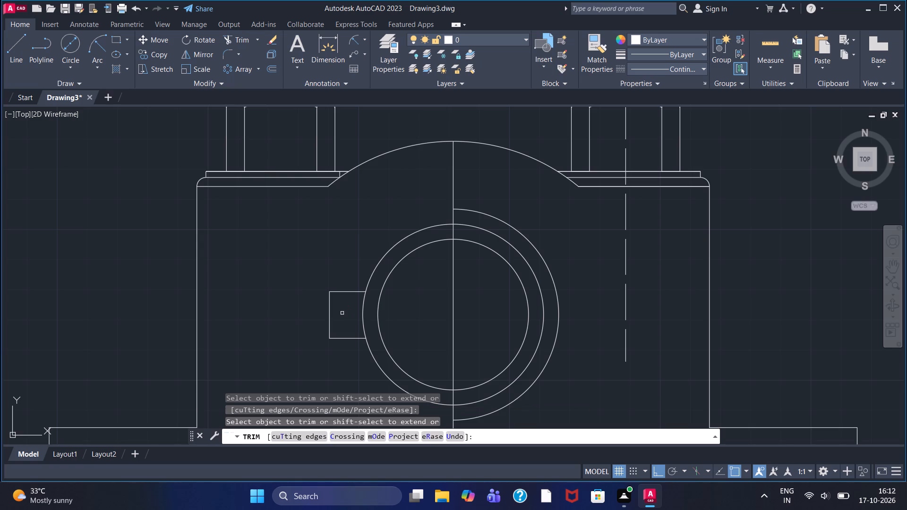
# Draw two vertical lines from the bottoms of the left nut's inner vertical edges down to just below the base line.
pyautogui.scroll(-1, 342, 313)
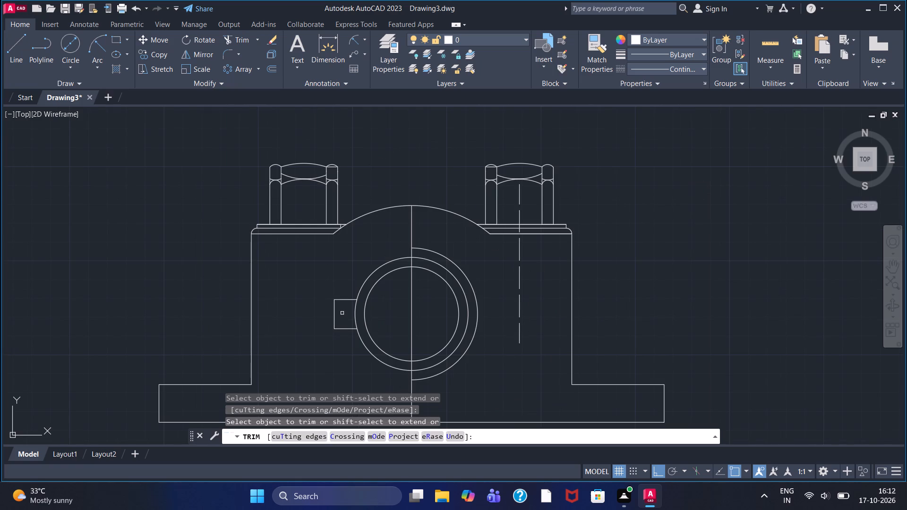
pyautogui.moveTo(296, 303); pyautogui.dragTo(332, 241, button='middle')
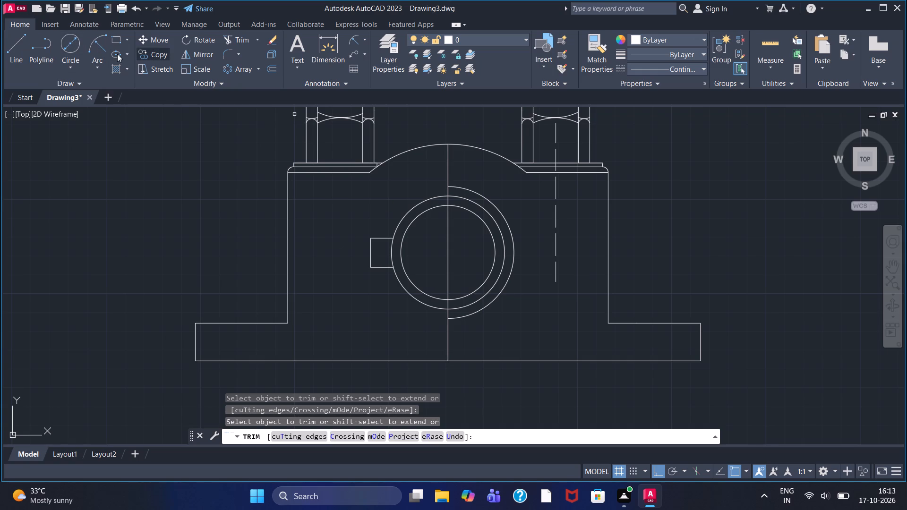
pyautogui.click(22, 42)
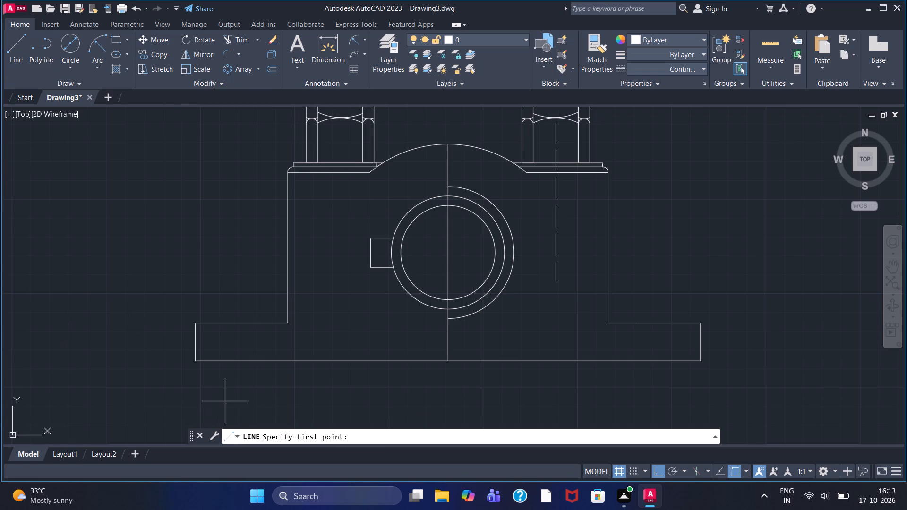
pyautogui.click(364, 157)
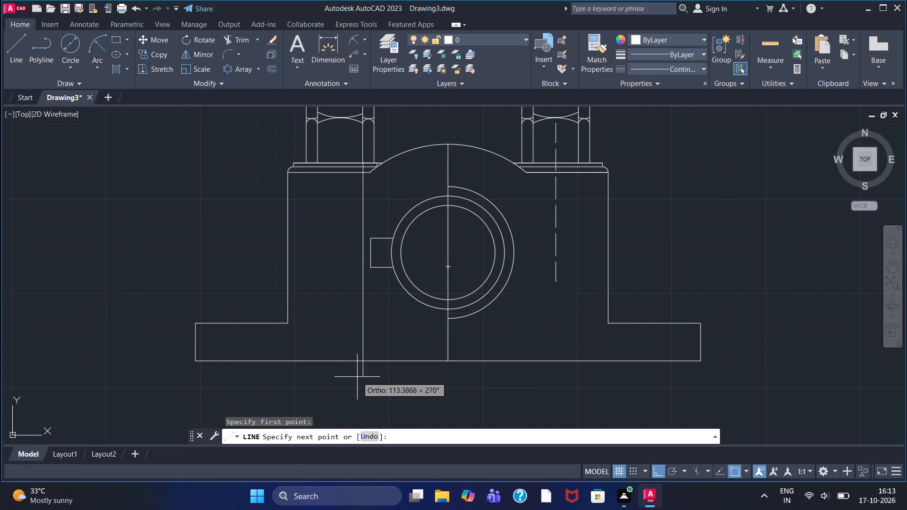
pyautogui.click(357, 377)
pyautogui.rightClick(357, 377)
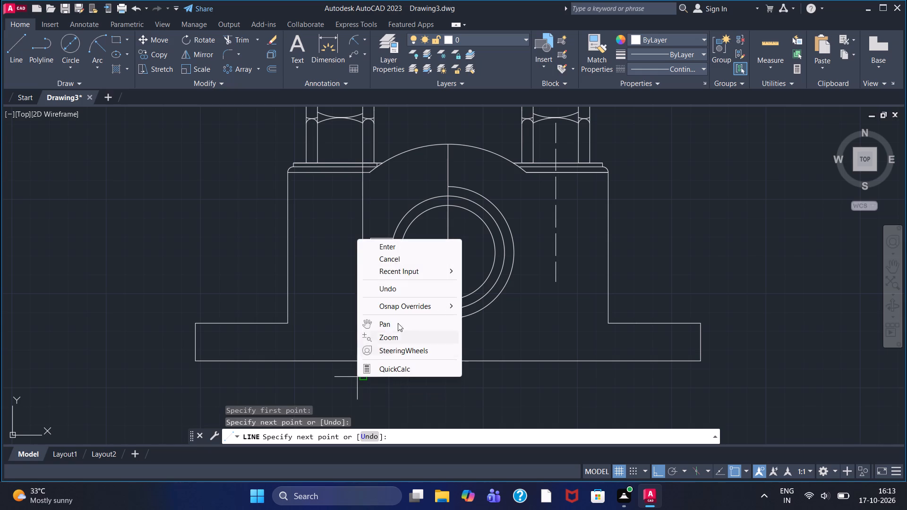
pyautogui.doubleClick(398, 247)
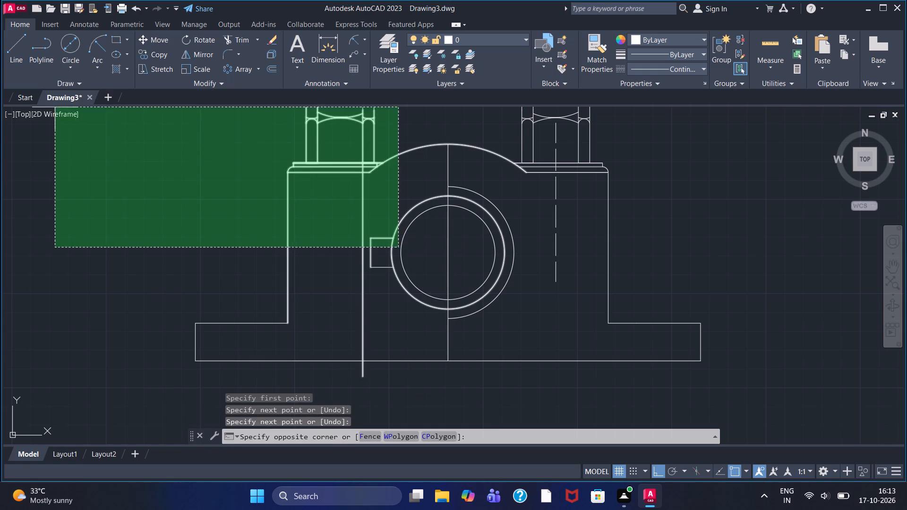
pyautogui.click(123, 209)
pyautogui.press('Escape')
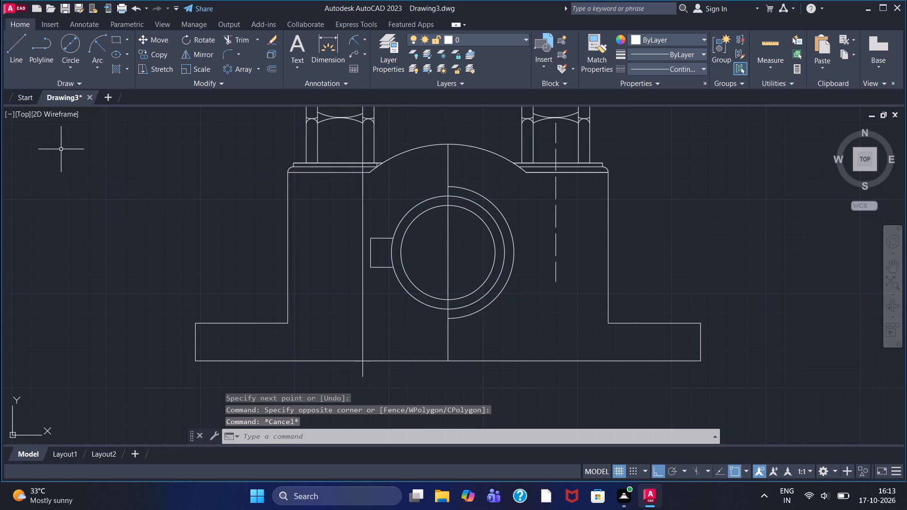
pyautogui.click(17, 39)
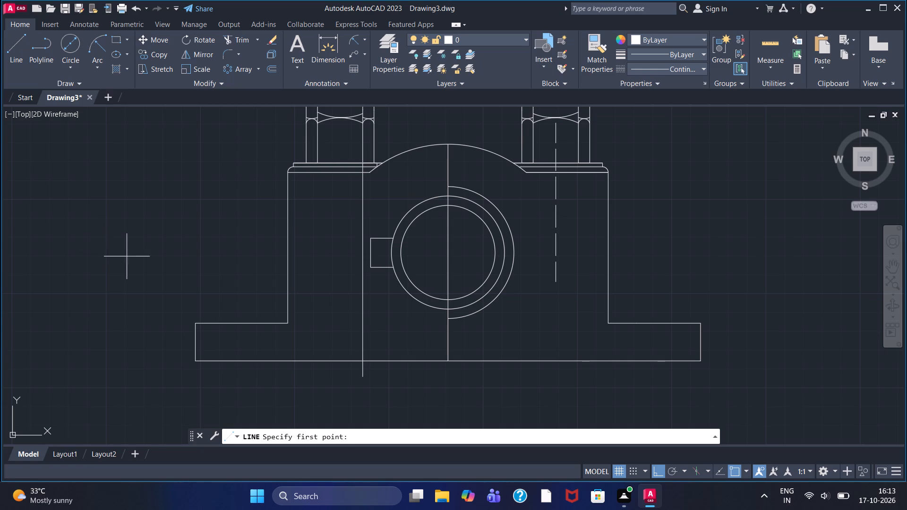
pyautogui.click(319, 161)
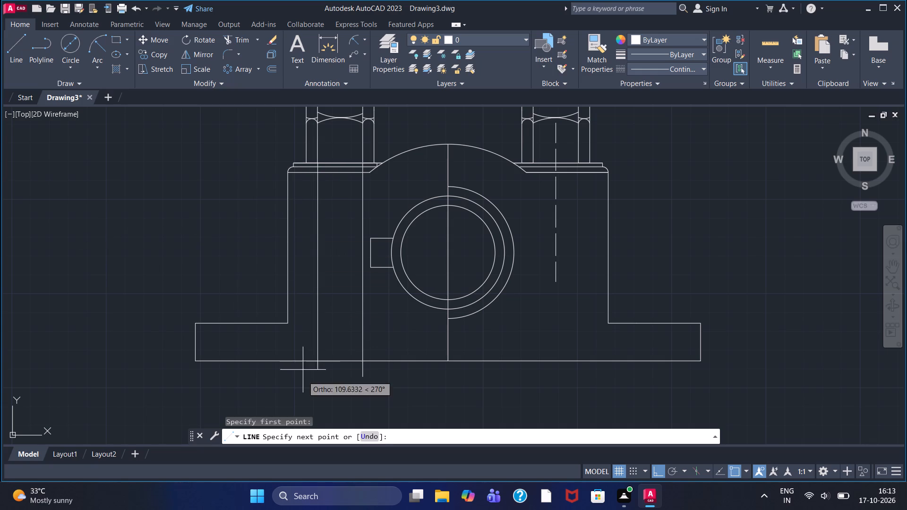
pyautogui.click(304, 383)
pyautogui.rightClick(304, 382)
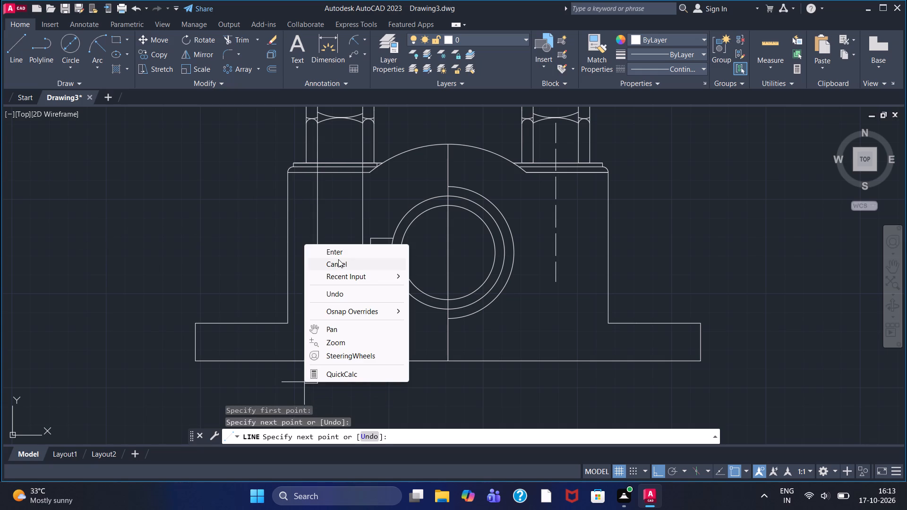
pyautogui.click(338, 259)
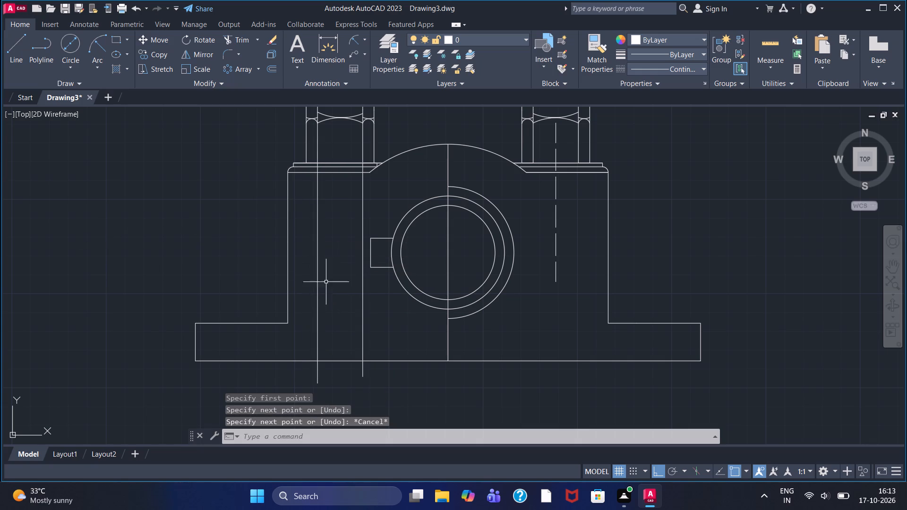
# Trim the ends of the two new vertical lines that overhang below the base line.
pyautogui.click(233, 42)
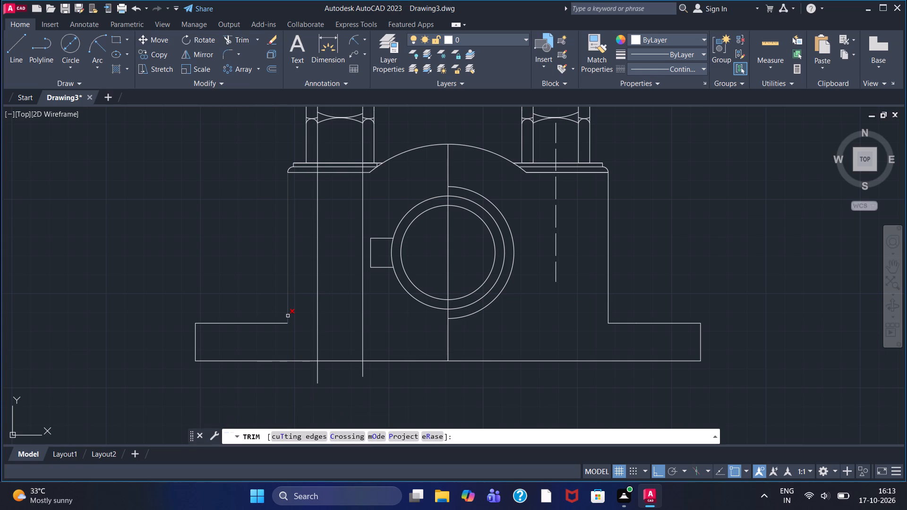
pyautogui.scroll(2, 347, 352)
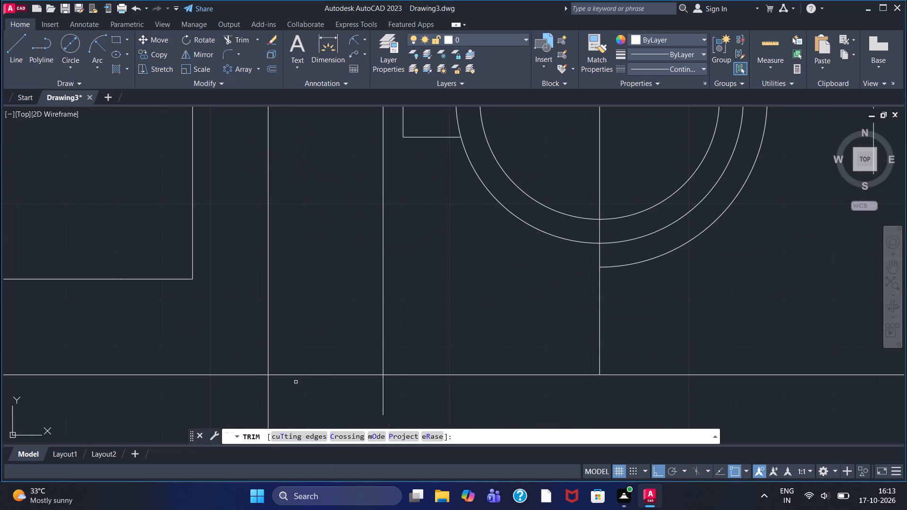
pyautogui.click(267, 405)
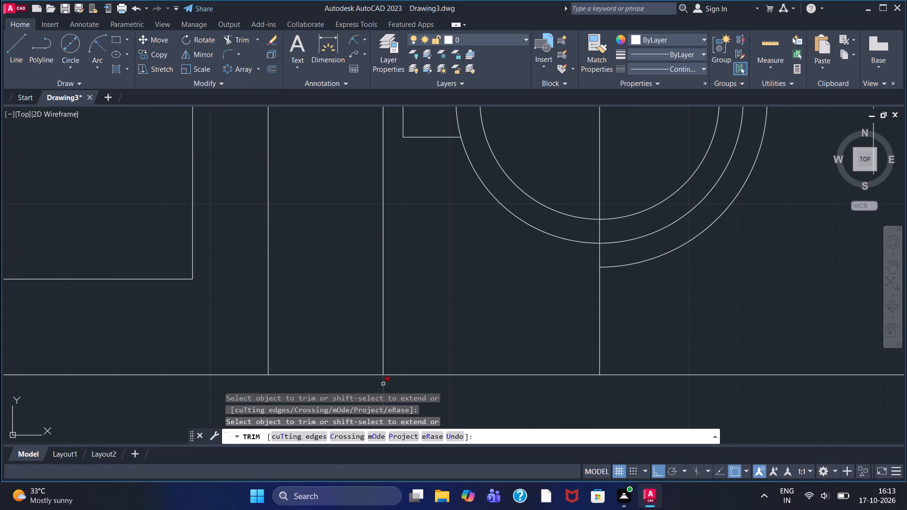
pyautogui.click(384, 384)
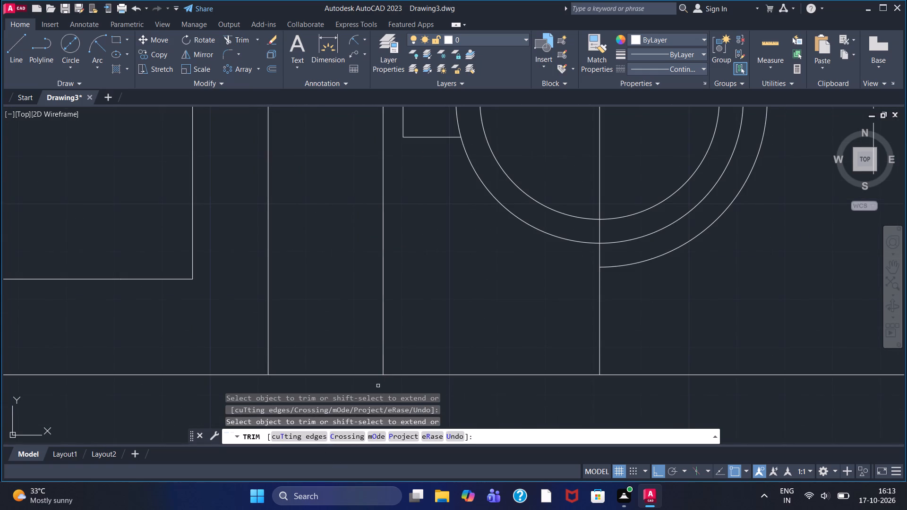
# Draw connected lines from the left body edge's upper end: 20 down, right past the body, 8 down, and back left past the body.
pyautogui.scroll(-1, 377, 386)
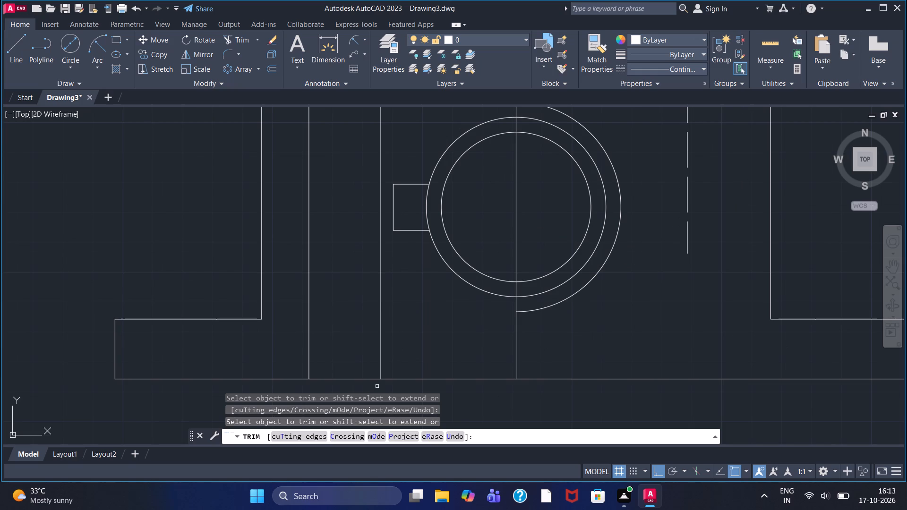
pyautogui.scroll(-1, 381, 385)
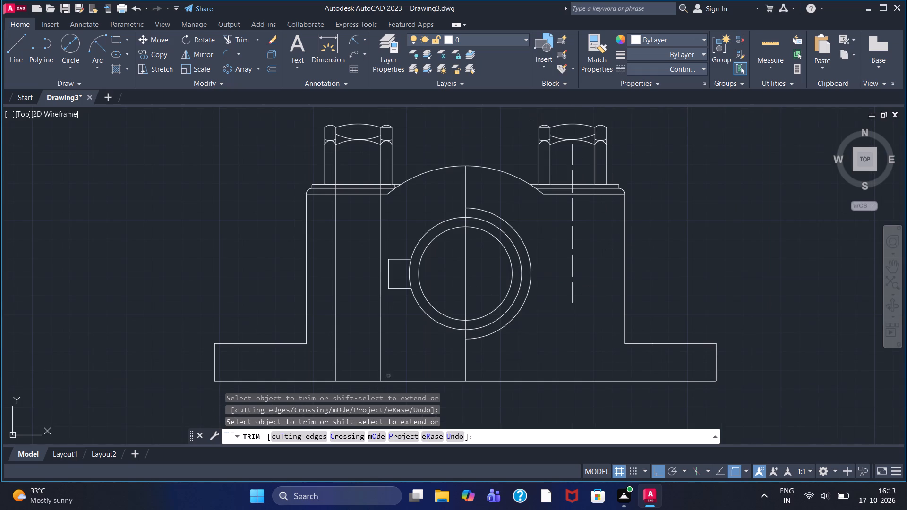
pyautogui.scroll(1, 389, 374)
pyautogui.scroll(-1, 389, 374)
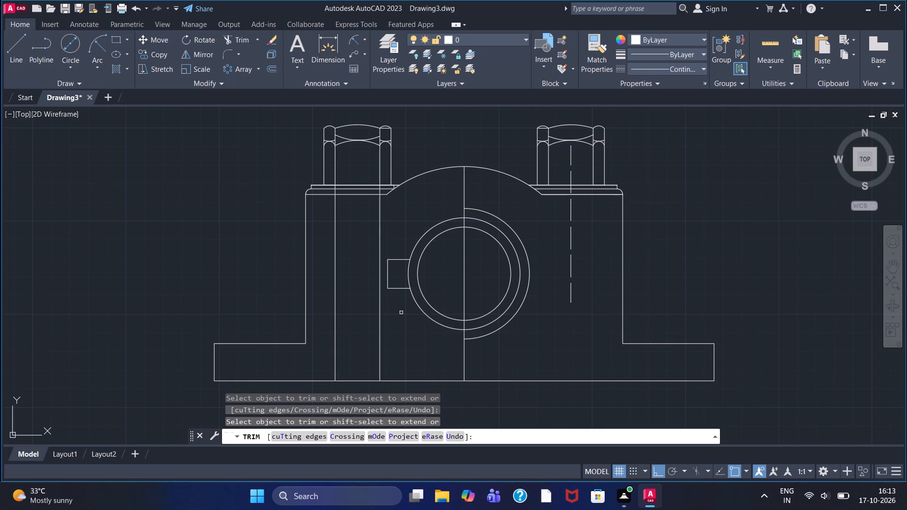
pyautogui.scroll(1, 401, 313)
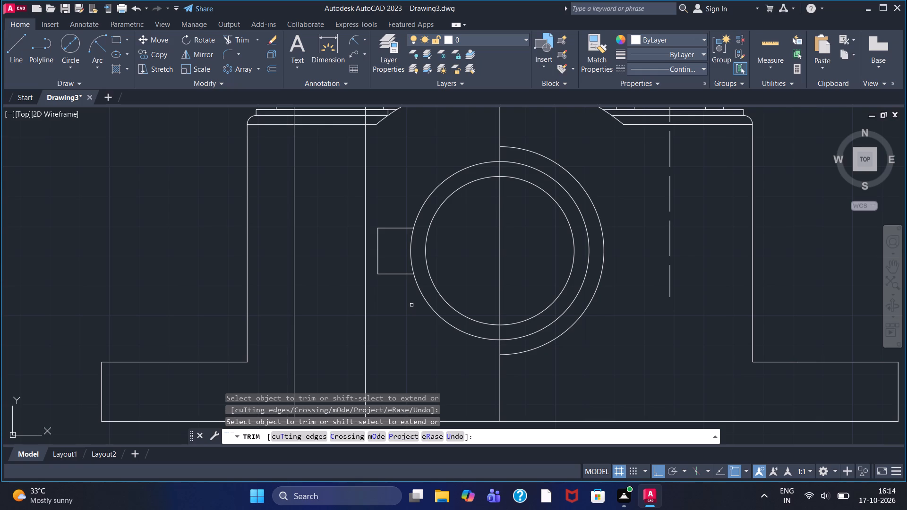
pyautogui.click(13, 43)
pyautogui.click(248, 125)
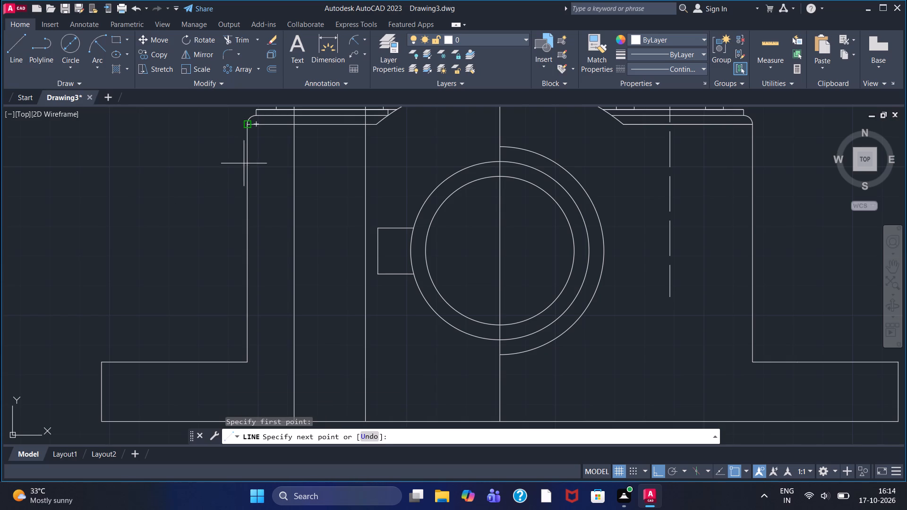
pyautogui.write('20')
pyautogui.press('Return')
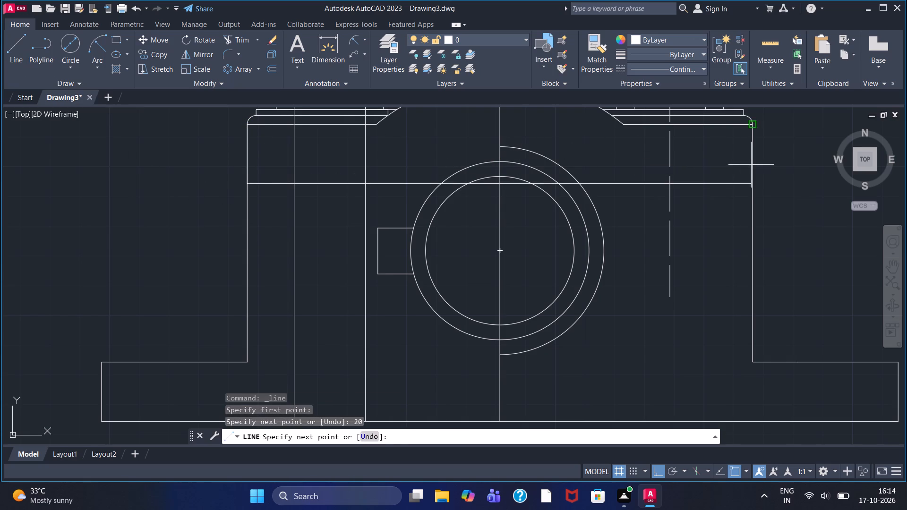
pyautogui.click(779, 171)
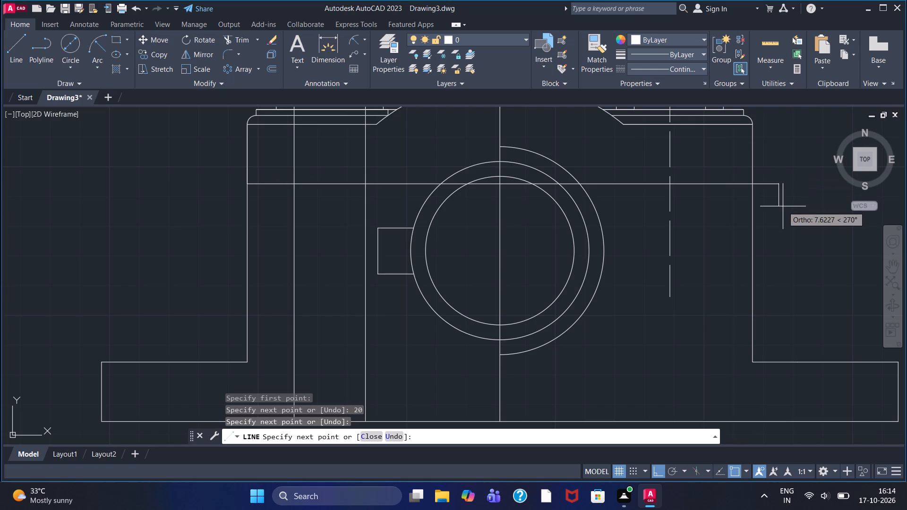
pyautogui.press('8')
pyautogui.press('Return')
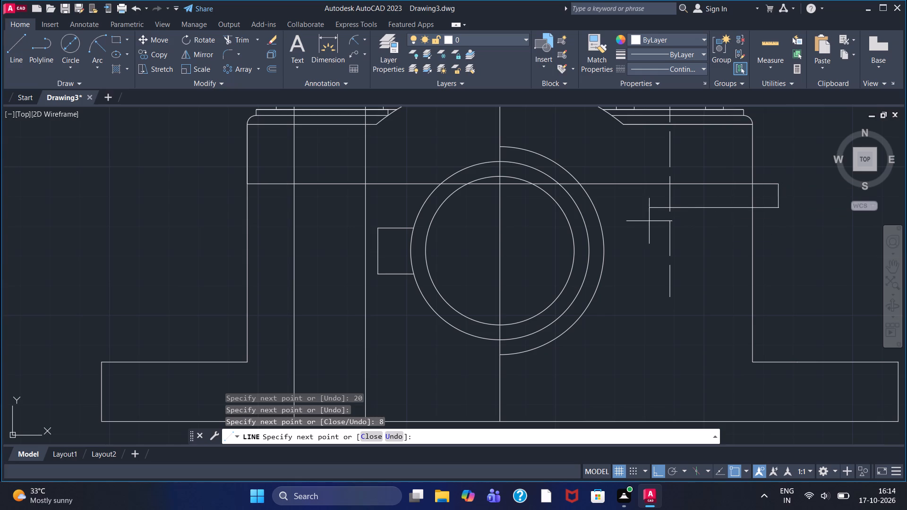
pyautogui.click(210, 209)
pyautogui.rightClick(210, 209)
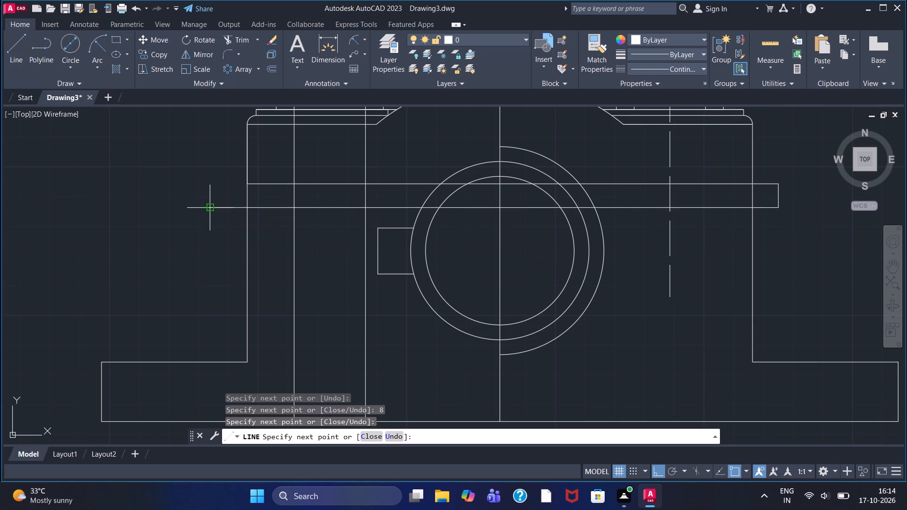
pyautogui.click(225, 213)
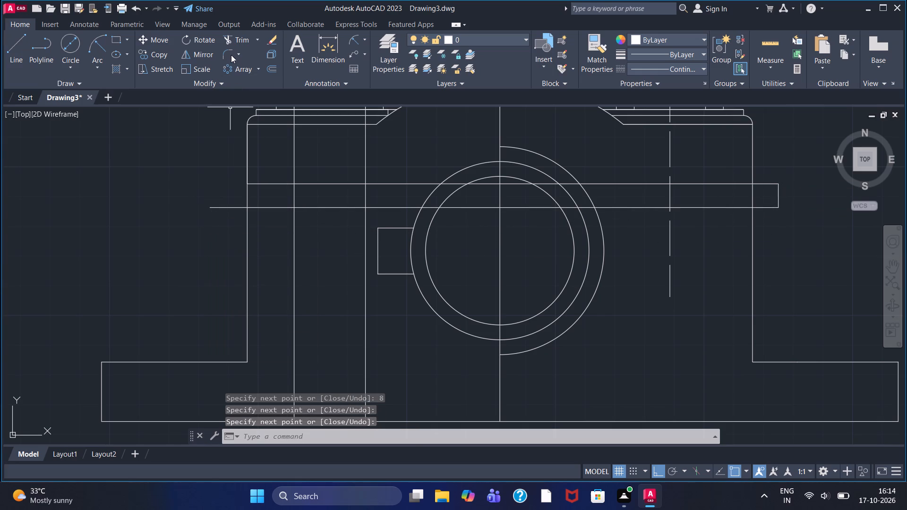
# Trim the 8-unit gap's horizontal lines and closing line outside the body, and the body's side edges between those lines.
pyautogui.click(236, 40)
pyautogui.click(232, 206)
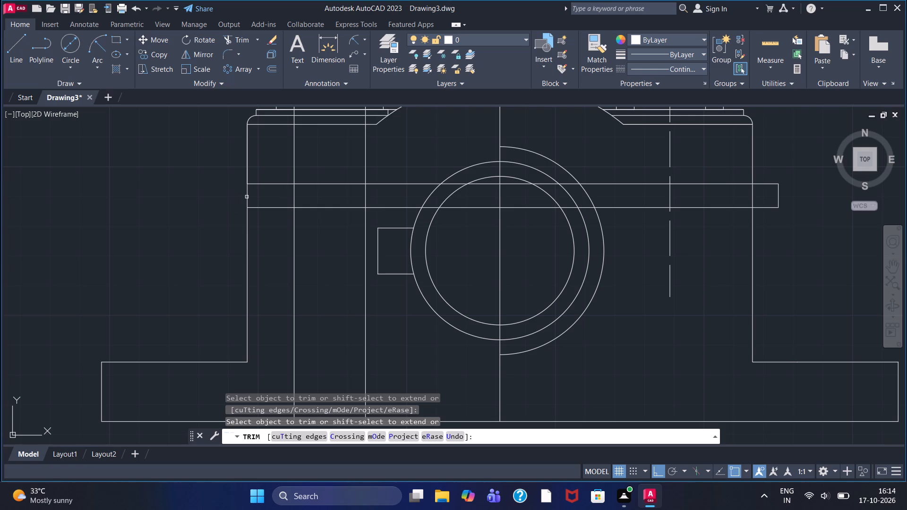
pyautogui.click(247, 197)
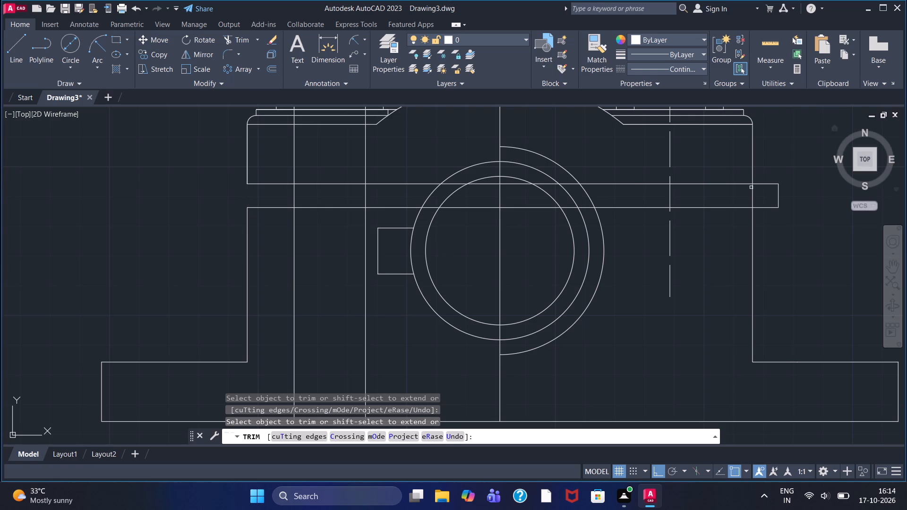
pyautogui.click(765, 183)
pyautogui.click(767, 207)
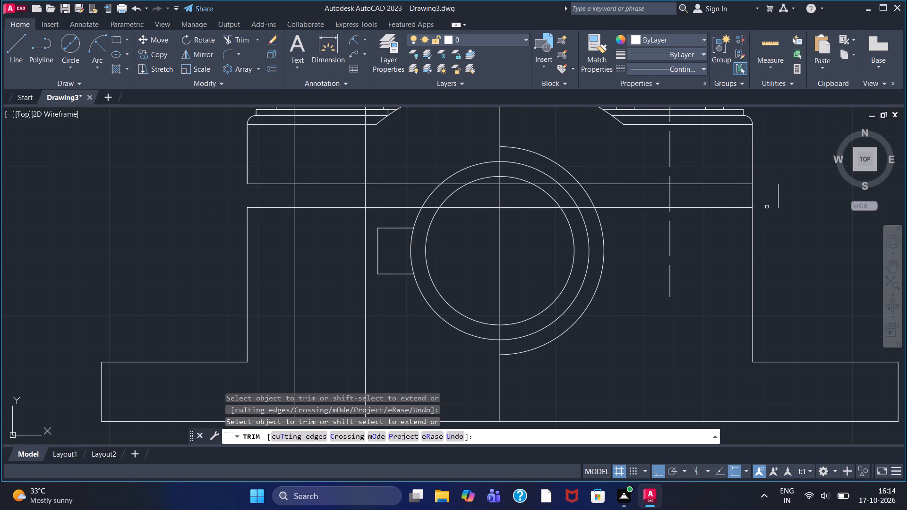
pyautogui.click(780, 194)
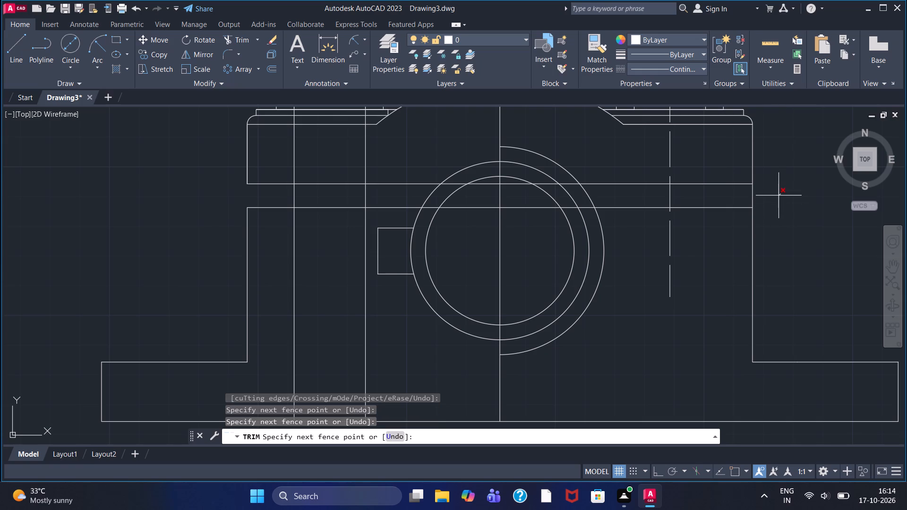
pyautogui.click(779, 195)
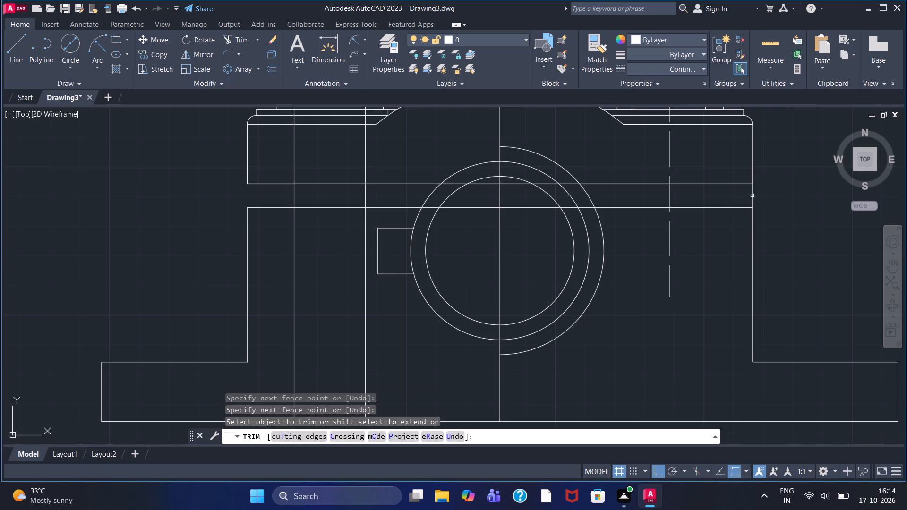
pyautogui.click(752, 195)
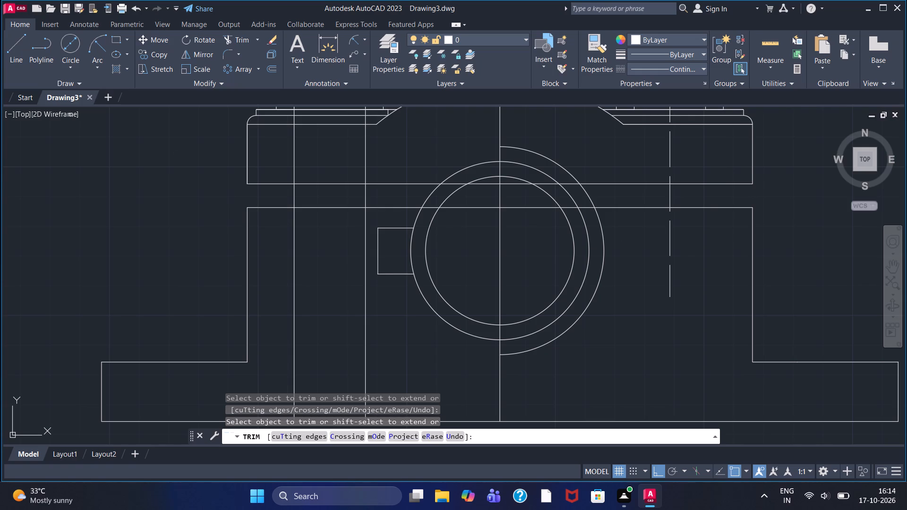
# Draw a vertical line from the small rectangle's upper-left corner up past the upper line of the gap.
pyautogui.click(11, 58)
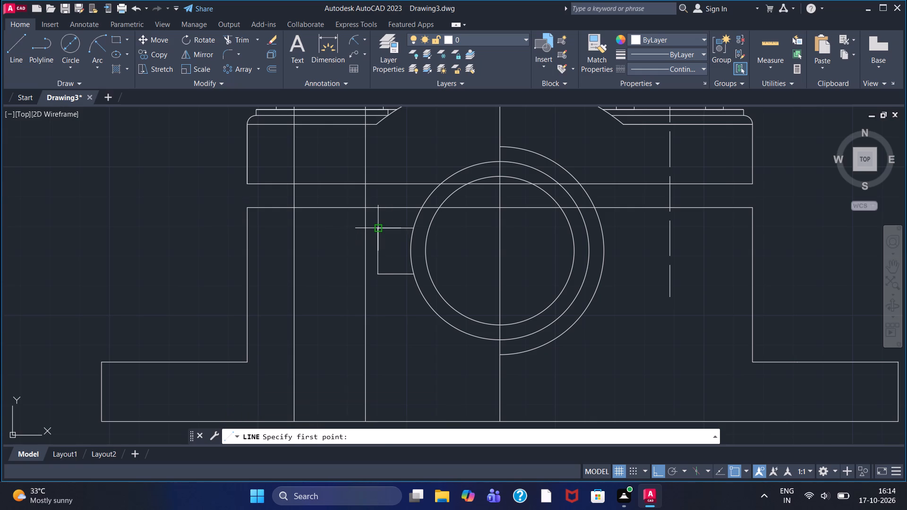
pyautogui.click(378, 231)
pyautogui.doubleClick(385, 173)
pyautogui.rightClick(385, 172)
pyautogui.click(399, 178)
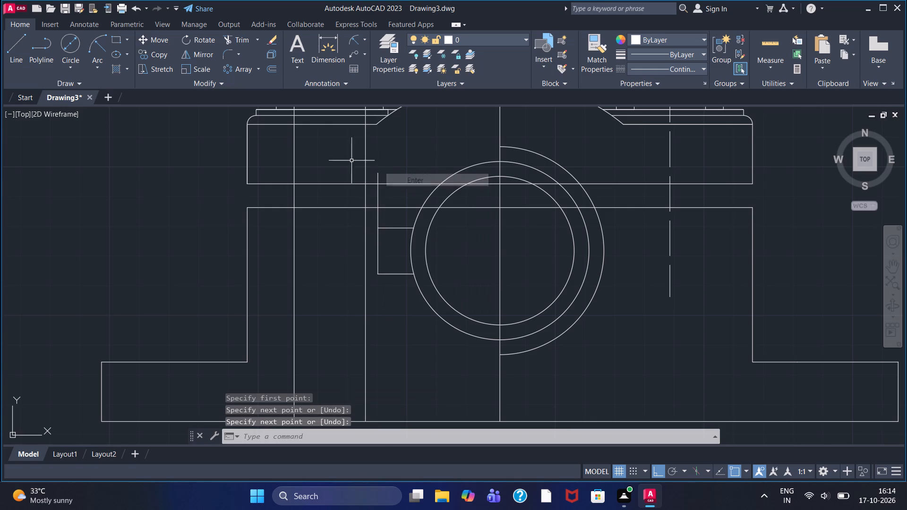
# Trim the new line's overhang above the gap and the inner bolt line's segment inside the gap.
pyautogui.click(237, 38)
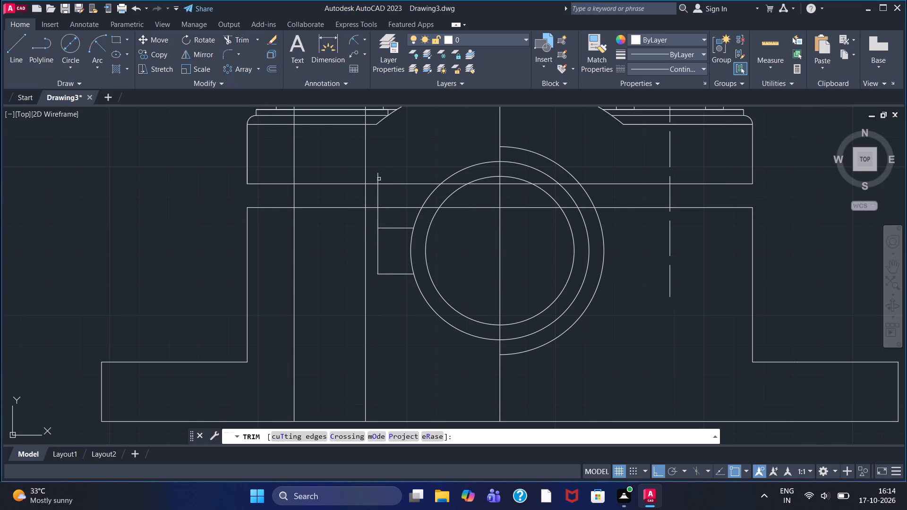
pyautogui.click(378, 178)
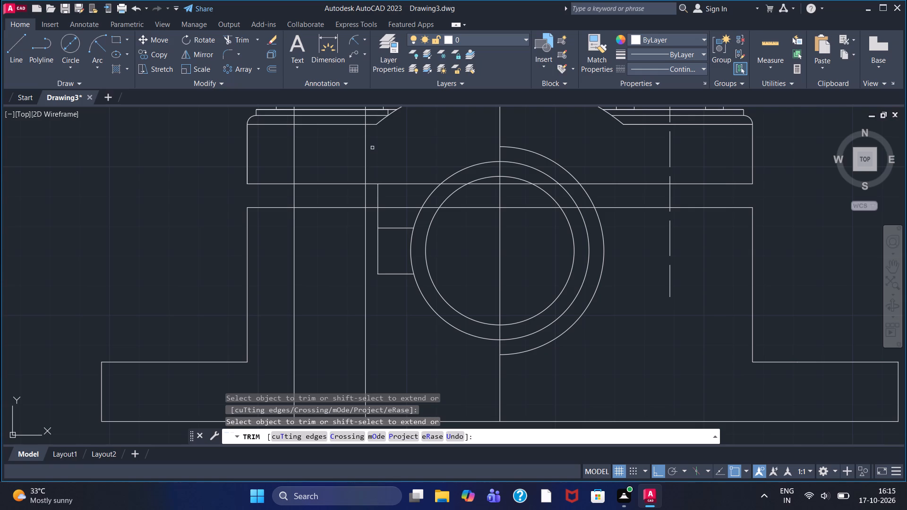
pyautogui.click(367, 195)
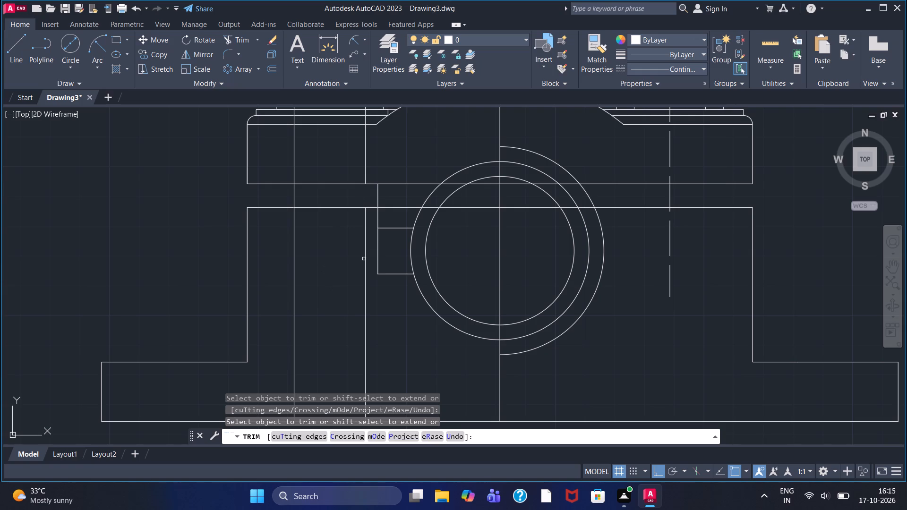
# Draw a line about 42 units long across both left bolt lines inside the base, then down past the base line.
pyautogui.scroll(-1, 402, 244)
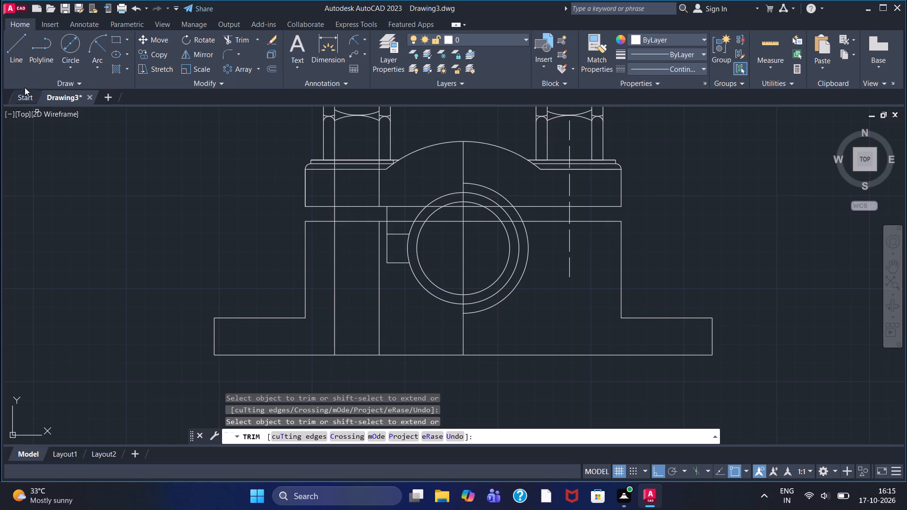
pyautogui.click(12, 56)
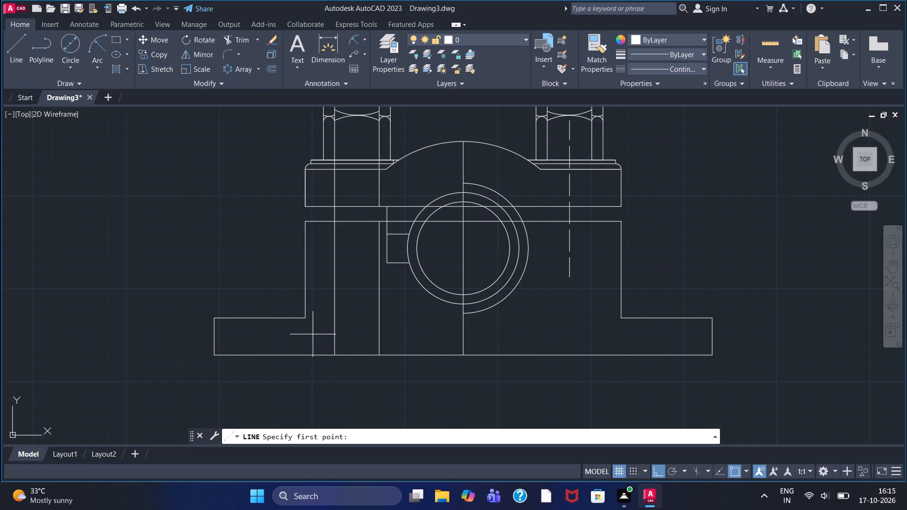
pyautogui.click(317, 332)
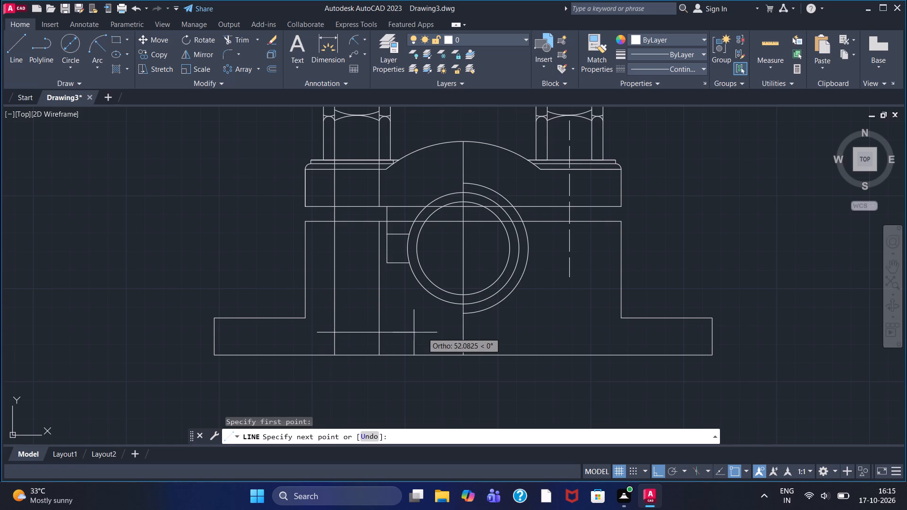
pyautogui.click(395, 334)
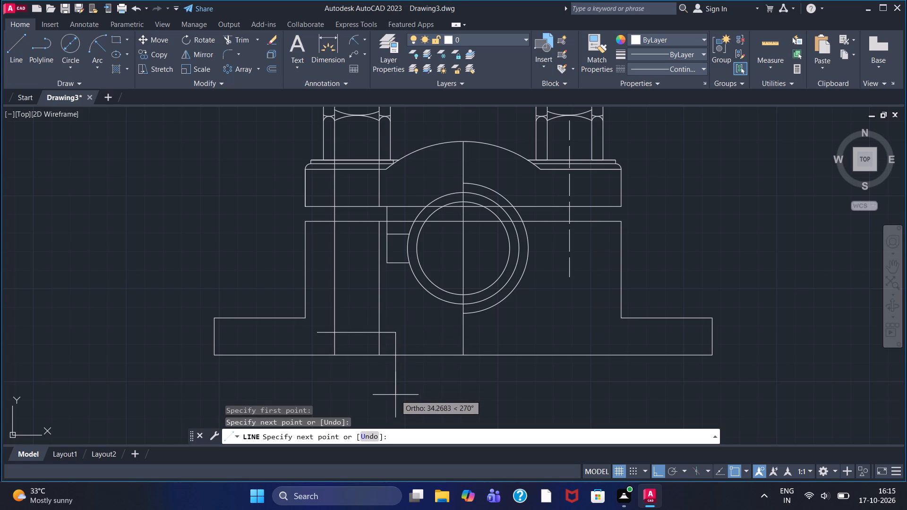
pyautogui.click(397, 375)
pyautogui.rightClick(397, 375)
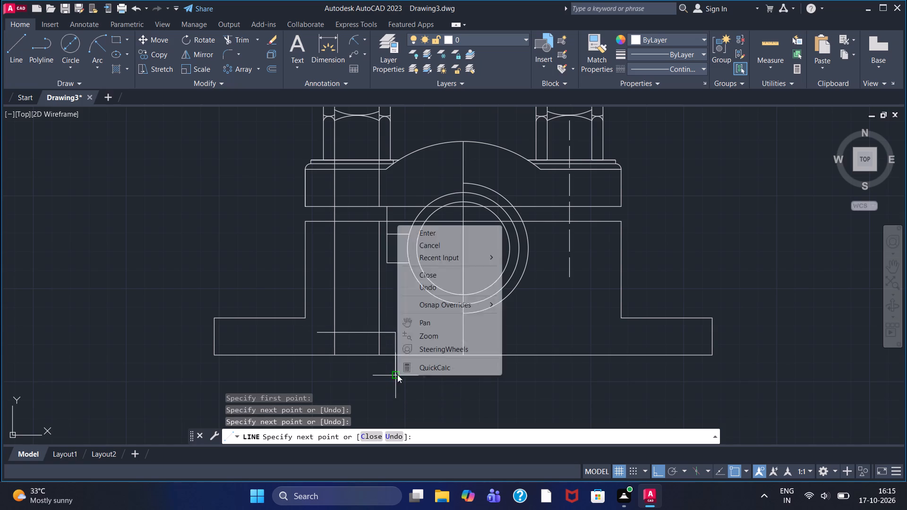
pyautogui.click(430, 234)
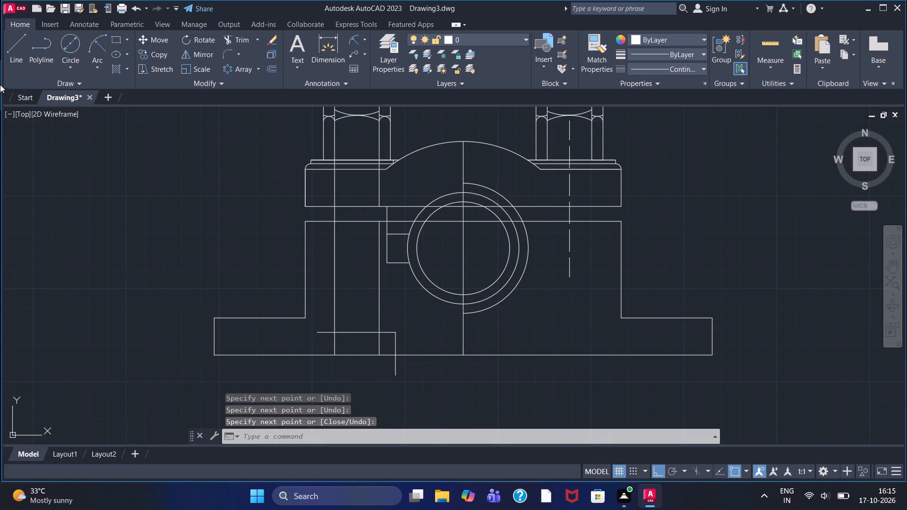
# Draw a vertical line from the new horizontal line's left end down past the base line.
pyautogui.click(14, 60)
pyautogui.click(322, 334)
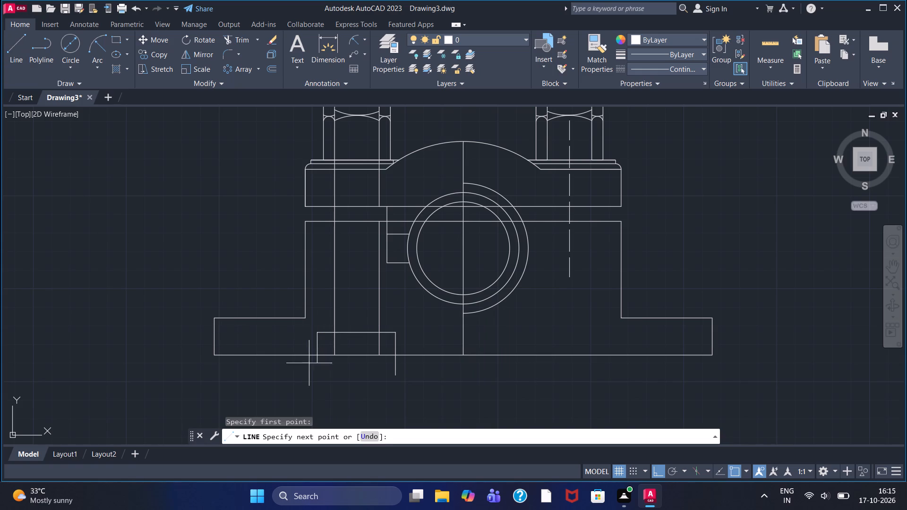
pyautogui.click(310, 390)
pyautogui.rightClick(310, 390)
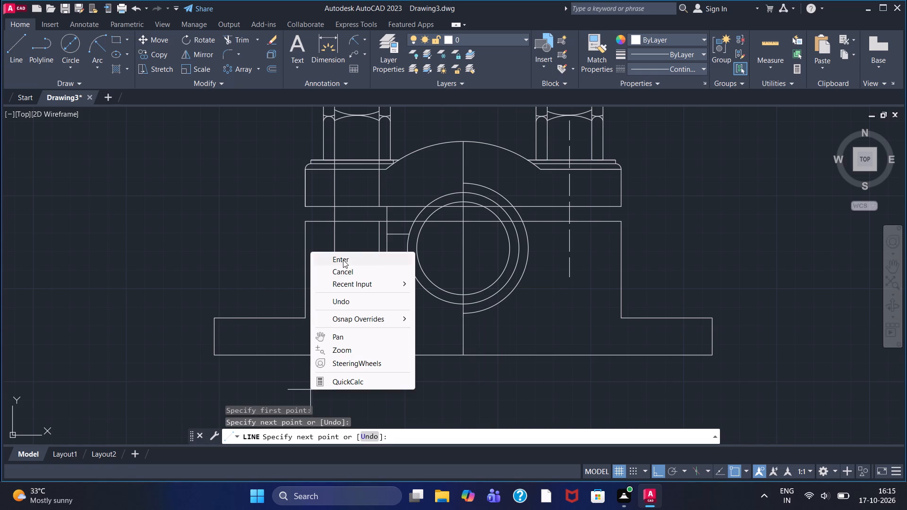
pyautogui.click(343, 260)
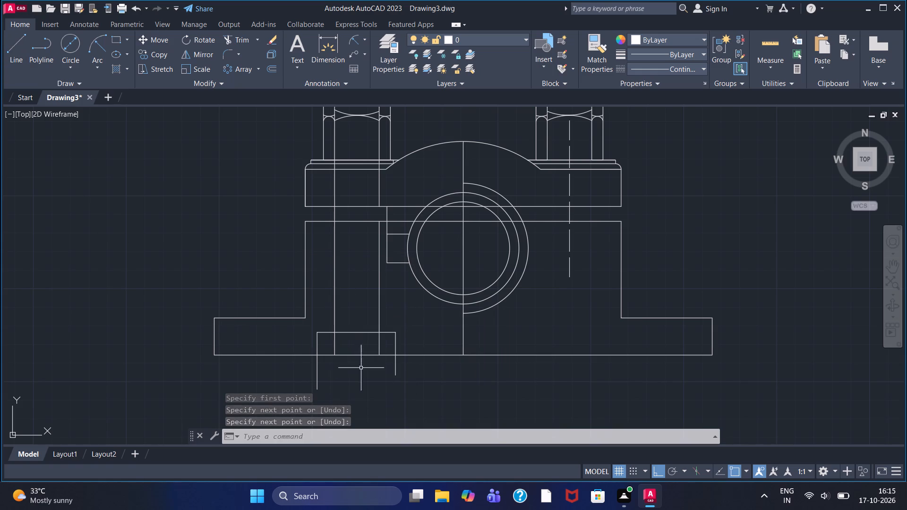
# Trim the new rectangle's side overhangs below the base line and the two bolt line segments inside the rectangle.
pyautogui.click(239, 40)
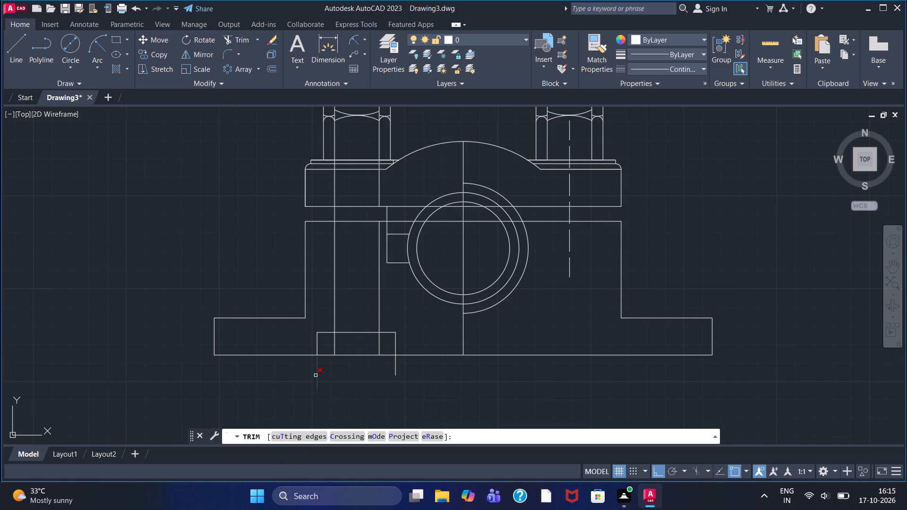
pyautogui.click(316, 375)
pyautogui.doubleClick(395, 368)
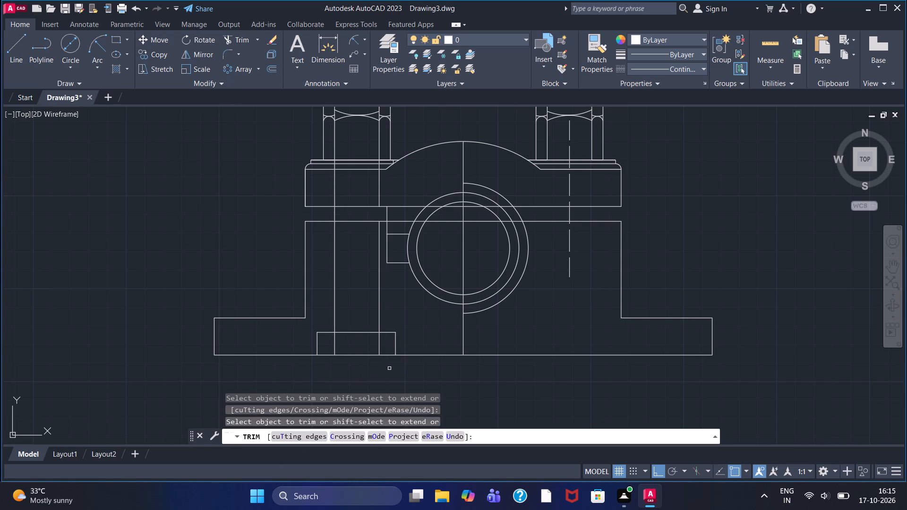
pyautogui.click(334, 347)
pyautogui.click(378, 346)
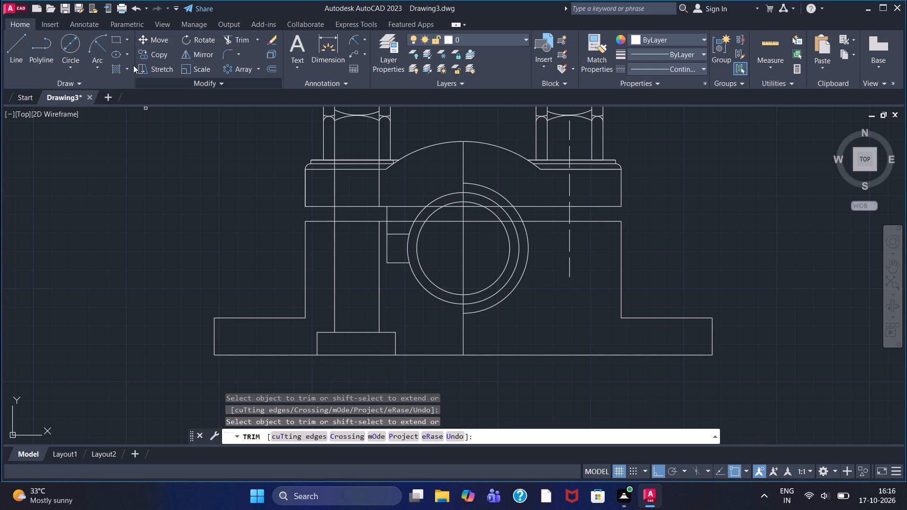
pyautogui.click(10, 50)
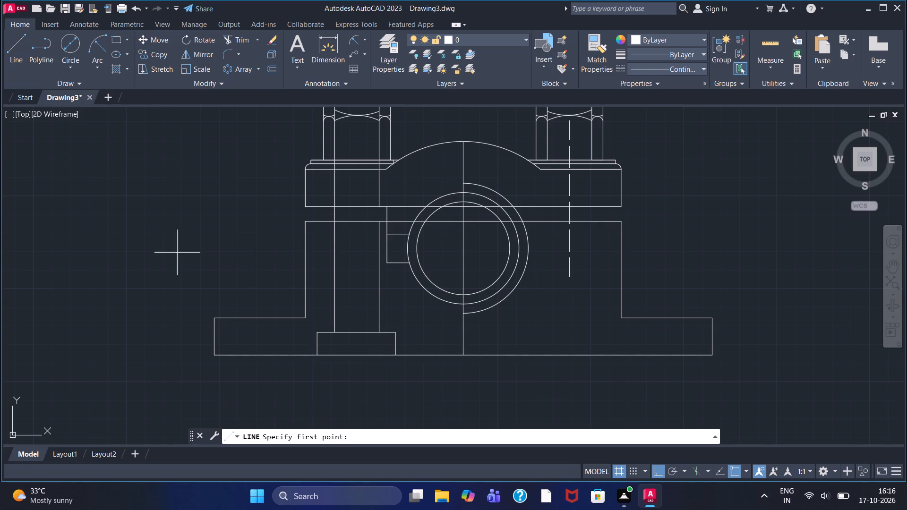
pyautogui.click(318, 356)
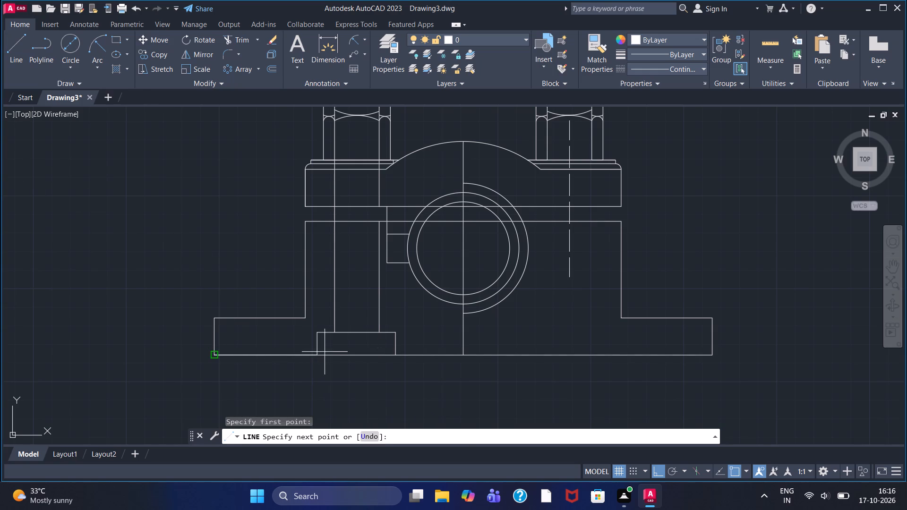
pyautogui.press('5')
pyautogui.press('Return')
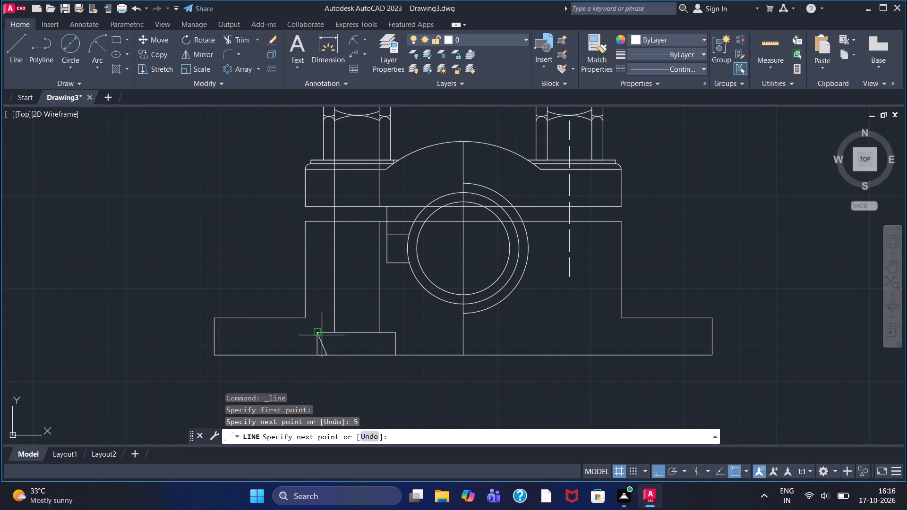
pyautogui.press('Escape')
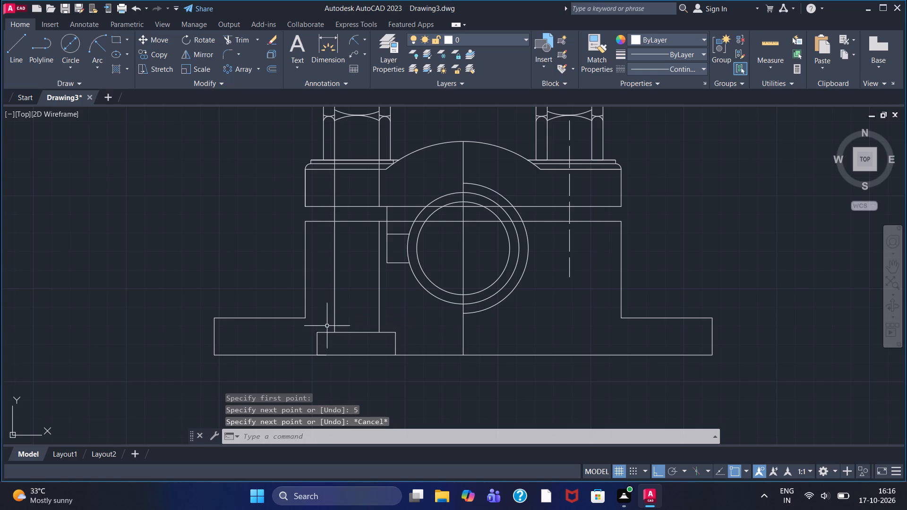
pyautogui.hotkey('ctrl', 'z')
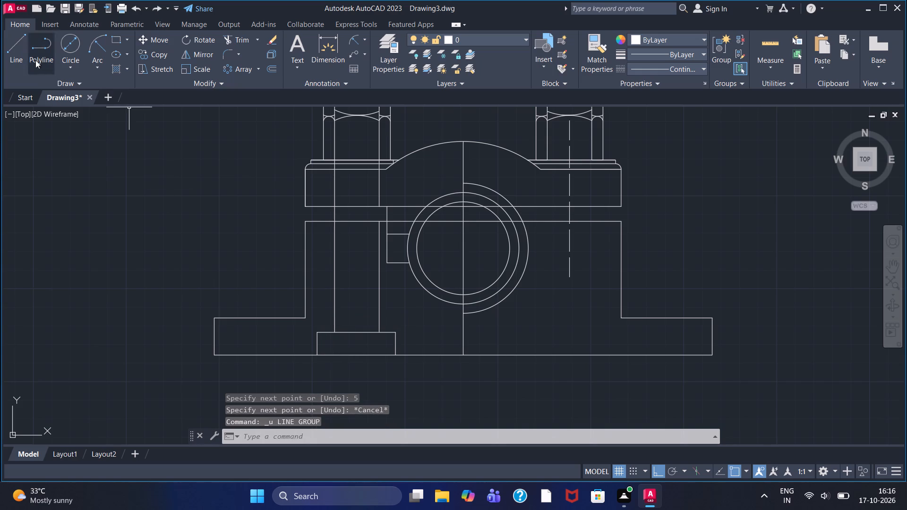
# Draw connected lines from the bolt-head rectangle's lower-left corner: 3 right along the base, then up past the rectangle's top edge.
pyautogui.click(14, 56)
pyautogui.click(322, 352)
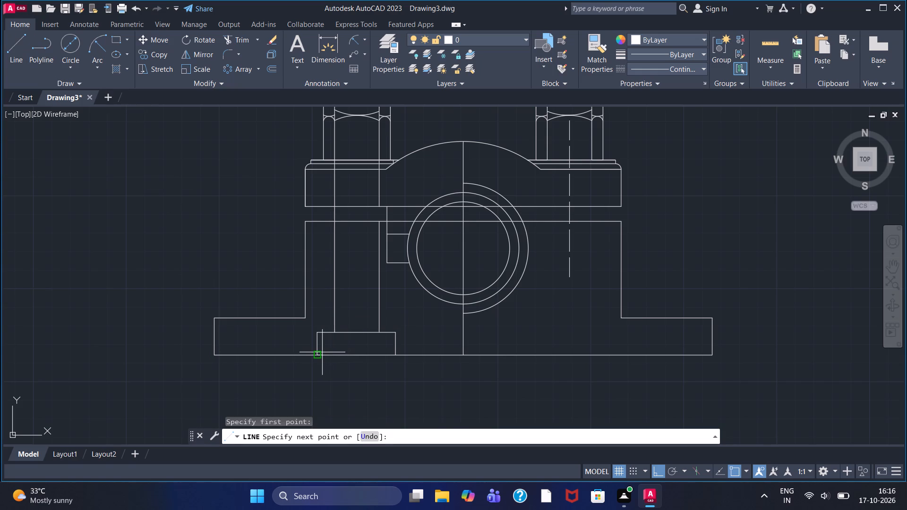
pyautogui.press('3')
pyautogui.press('Return')
pyautogui.click(323, 309)
pyautogui.rightClick(323, 309)
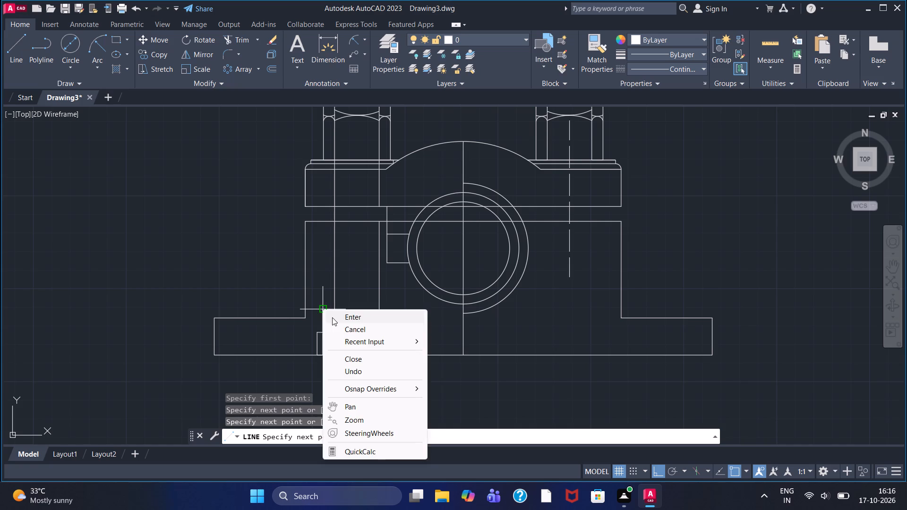
pyautogui.click(332, 317)
# Draw connected lines from the bolt-head rectangle's lower-right corner: 3 left along the base, then about 22.6 up past its top edge.
pyautogui.click(11, 53)
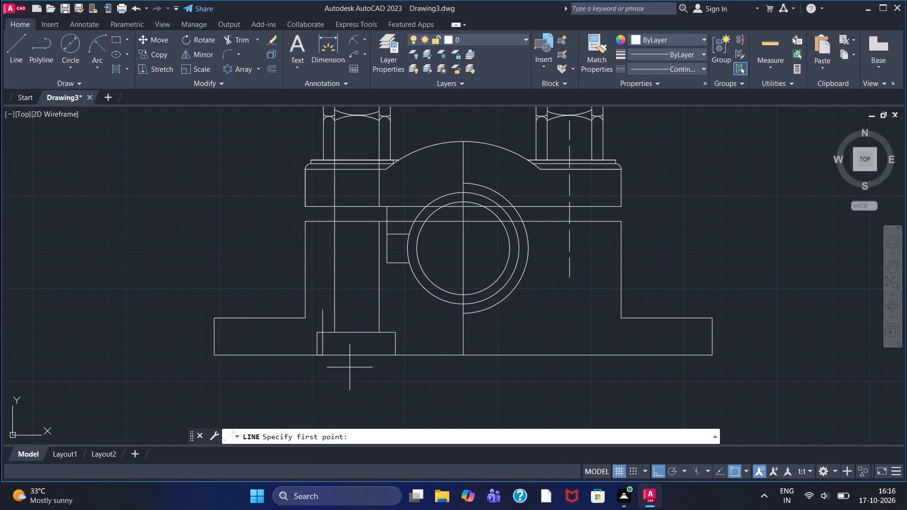
pyautogui.click(393, 356)
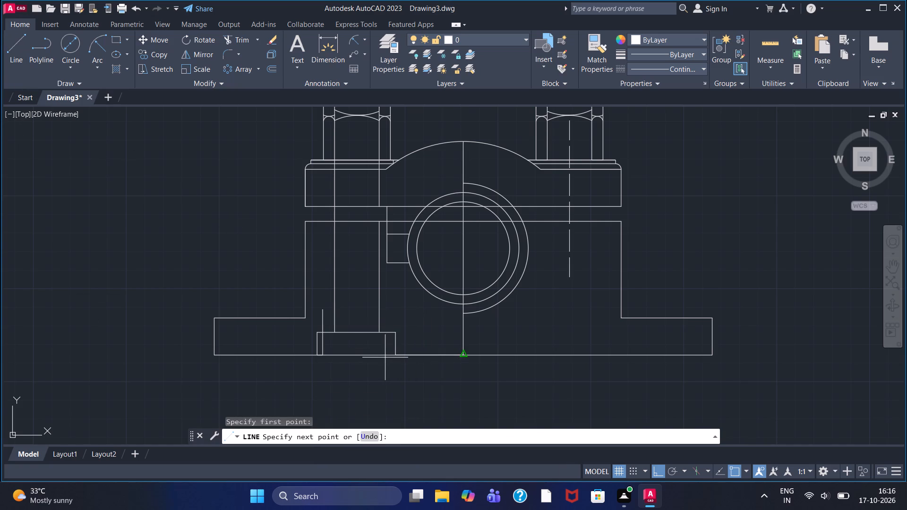
pyautogui.press('3')
pyautogui.press('Return')
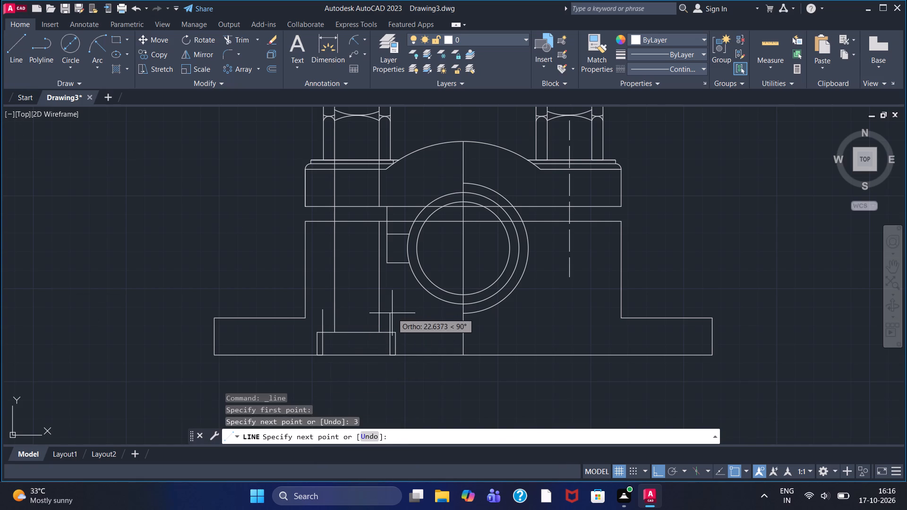
pyautogui.click(392, 313)
pyautogui.rightClick(392, 313)
pyautogui.click(408, 317)
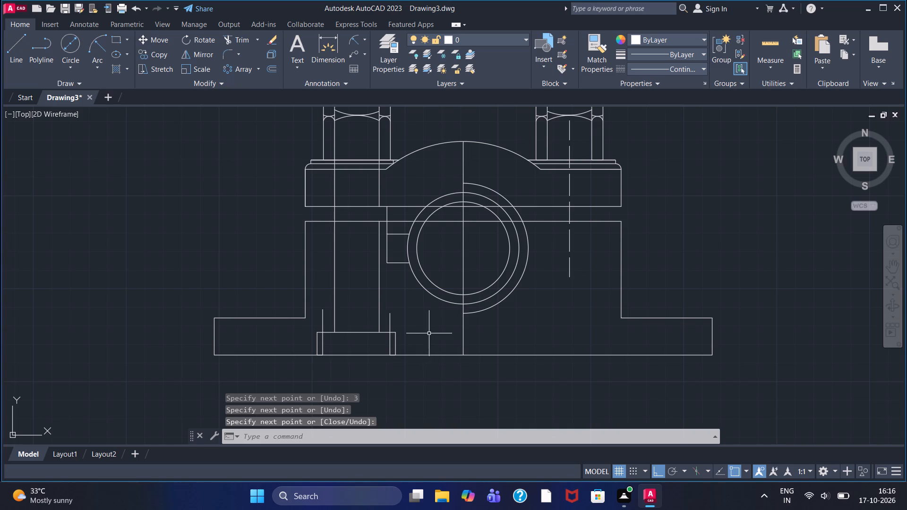
# Trim the two short vertical lines where they extend above the bolt-head rectangle's top edge.
pyautogui.click(226, 40)
pyautogui.scroll(2, 382, 333)
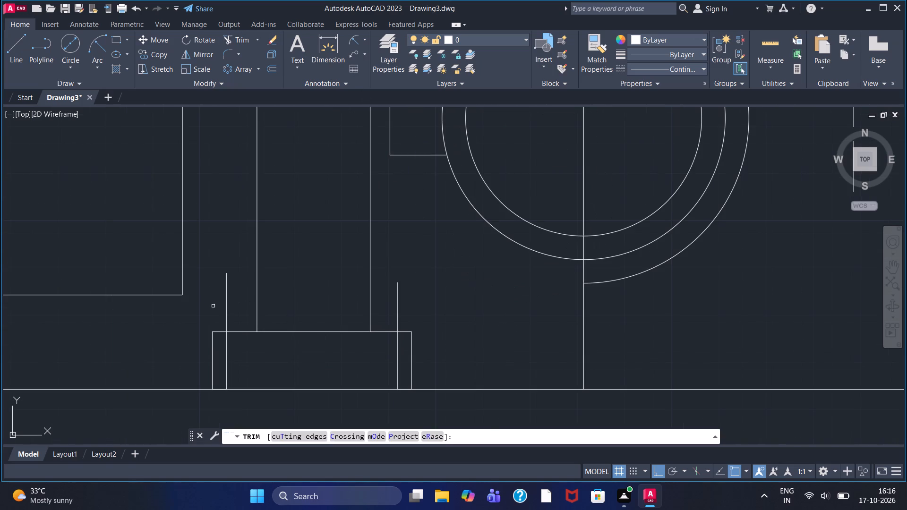
pyautogui.click(226, 306)
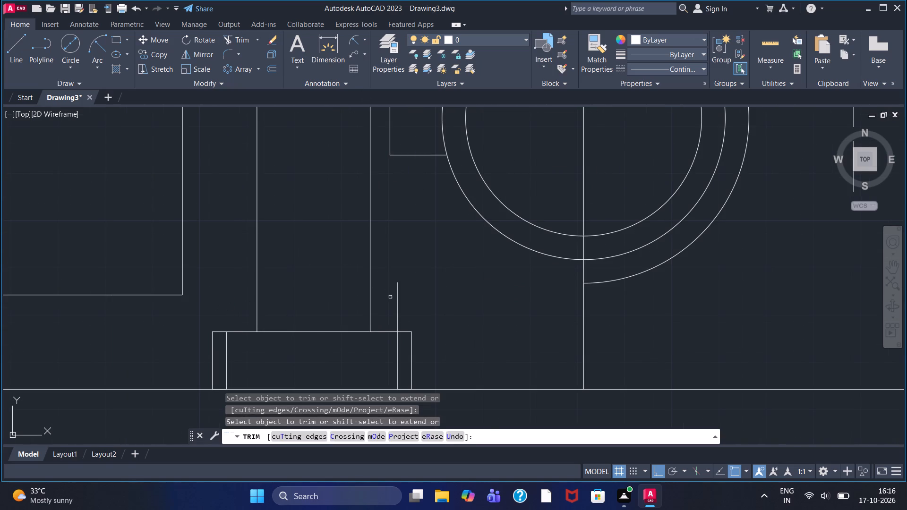
pyautogui.click(398, 308)
pyautogui.scroll(-2, 397, 337)
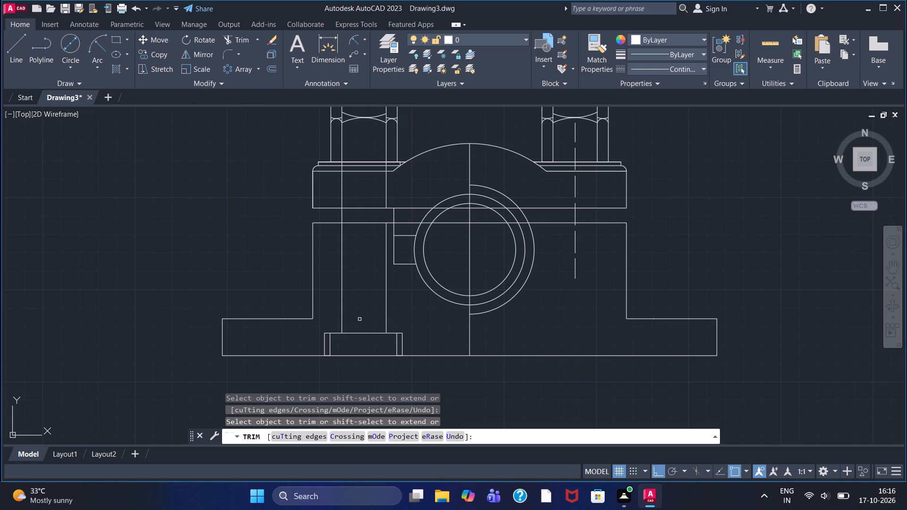
# With the dashed ACAD linetype, draw a vertical centre line about 175 long from the left nut's top middle down past the base line.
pyautogui.scroll(-1, 327, 306)
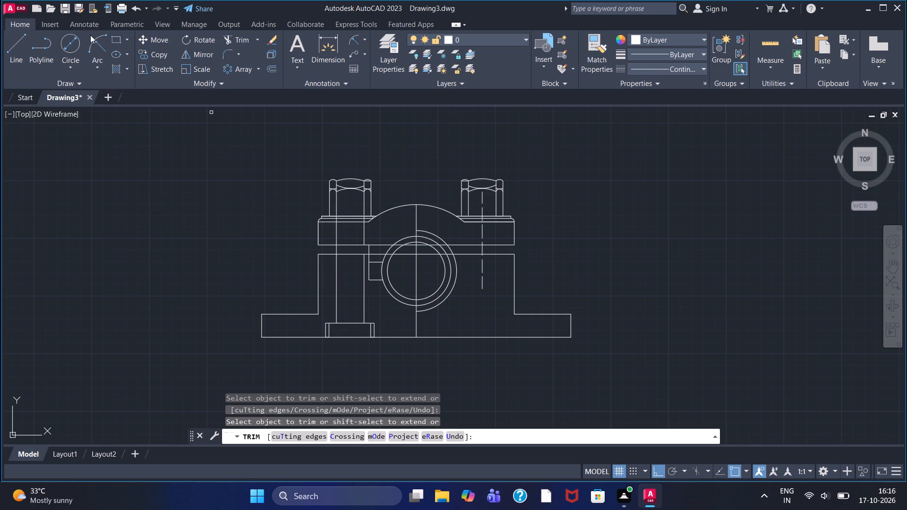
pyautogui.click(654, 68)
pyautogui.click(667, 104)
pyautogui.click(20, 39)
pyautogui.click(352, 177)
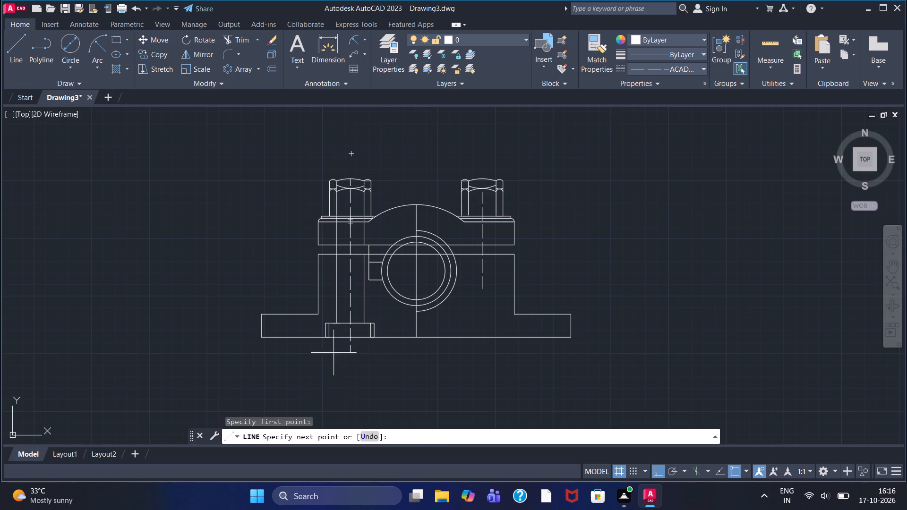
pyautogui.click(341, 382)
pyautogui.rightClick(341, 382)
pyautogui.click(372, 252)
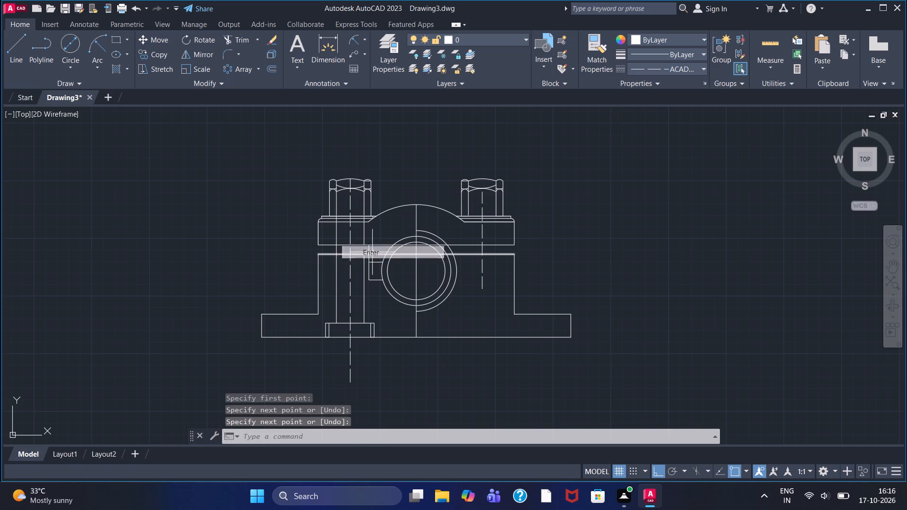
# Draw a vertical dashed line from the lower end of the right bolt's centre line down past the base line.
pyautogui.click(20, 55)
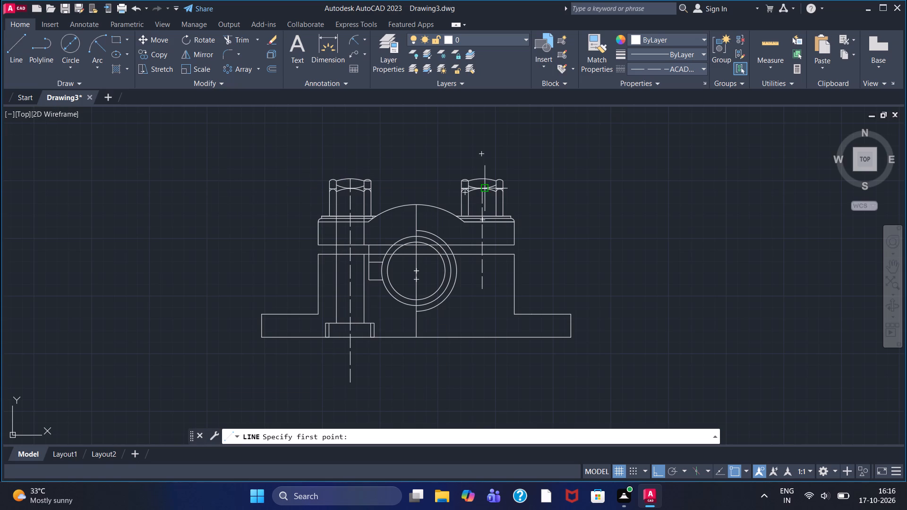
pyautogui.click(483, 287)
pyautogui.click(479, 371)
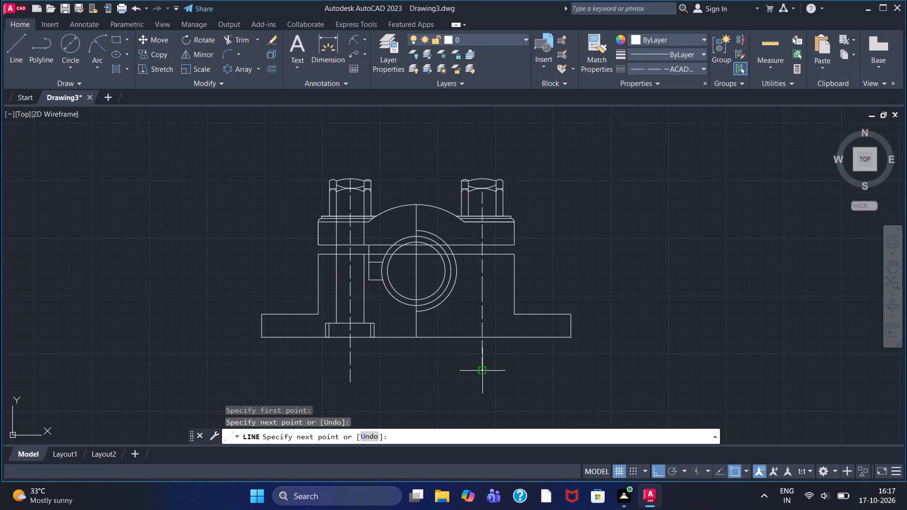
pyautogui.rightClick(477, 371)
pyautogui.click(523, 240)
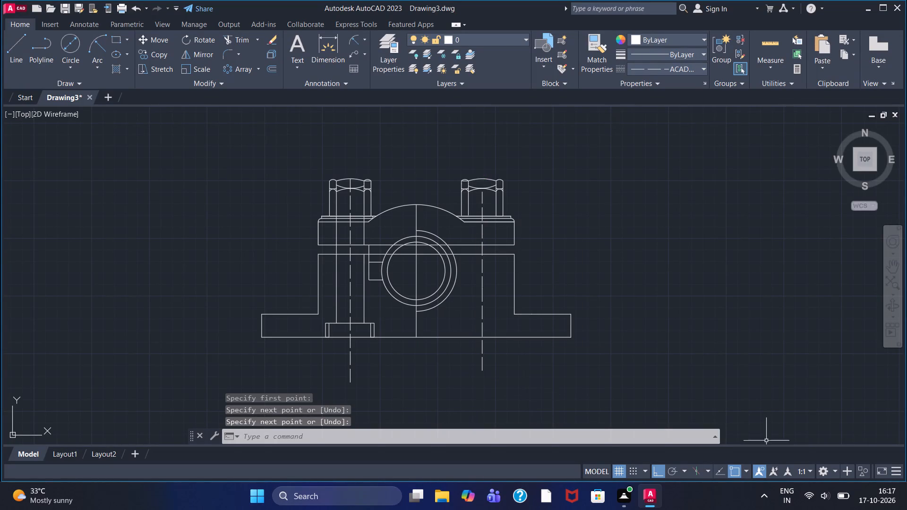
# Trim both dashed centre lines where they extend below the base line.
pyautogui.click(238, 38)
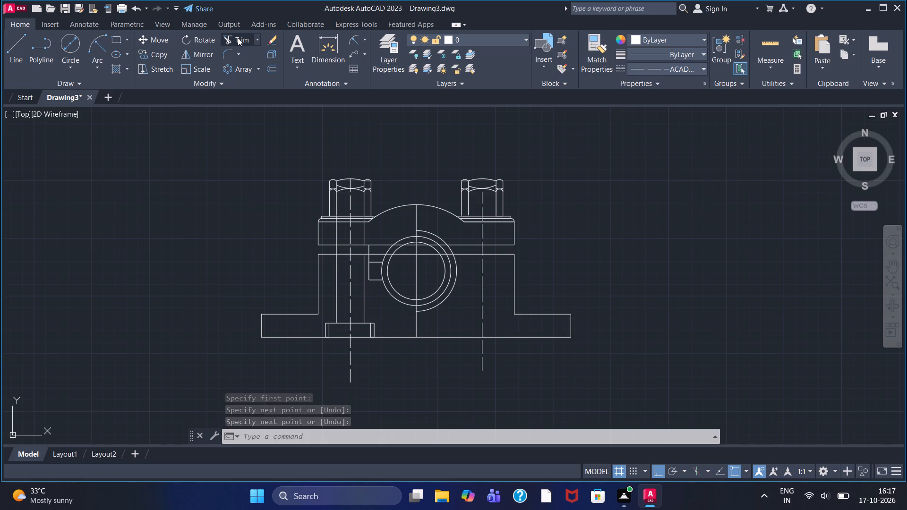
pyautogui.click(351, 356)
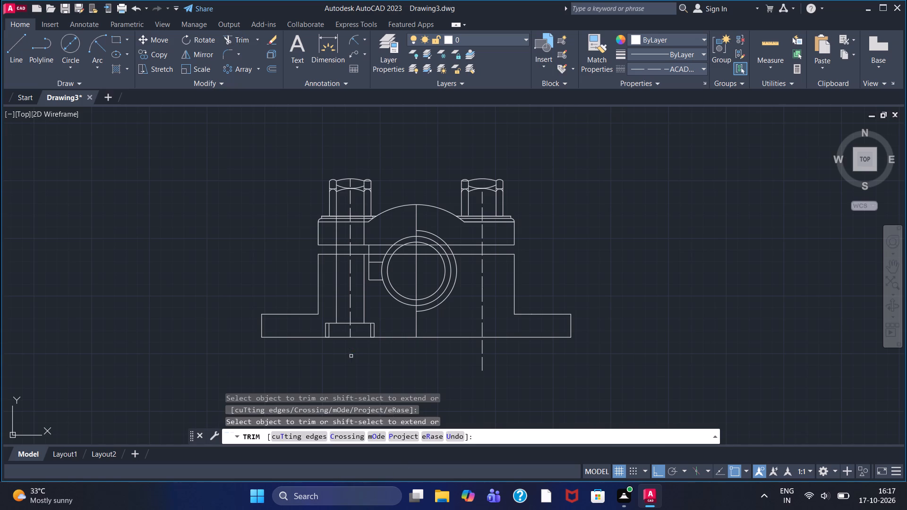
pyautogui.click(483, 349)
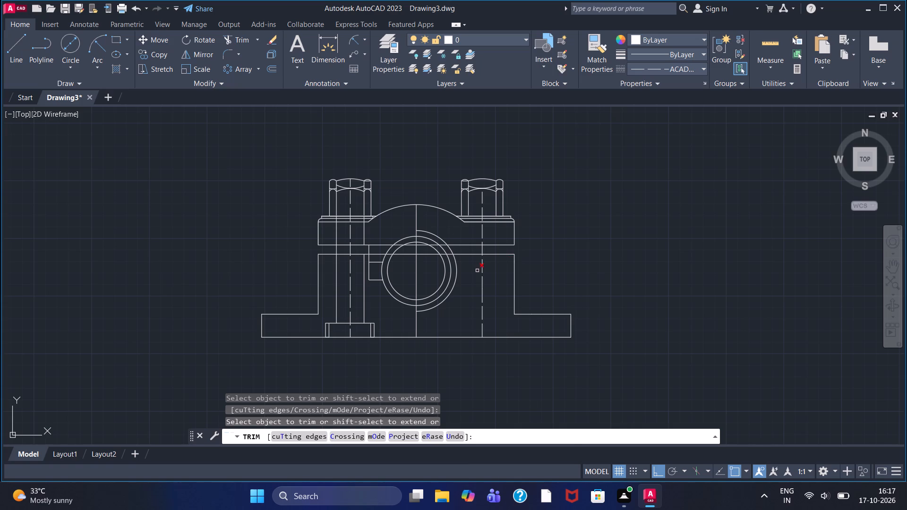
# With Continuous linetype, draw connected lines from the right base step's outer top corner: 3 down, then about 84 left past the dashed centre line.
pyautogui.click(26, 43)
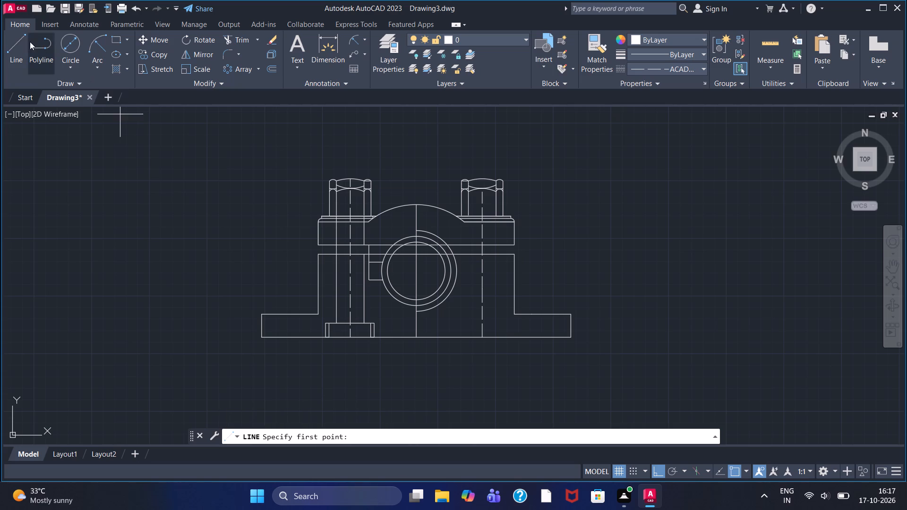
pyautogui.scroll(2, 569, 334)
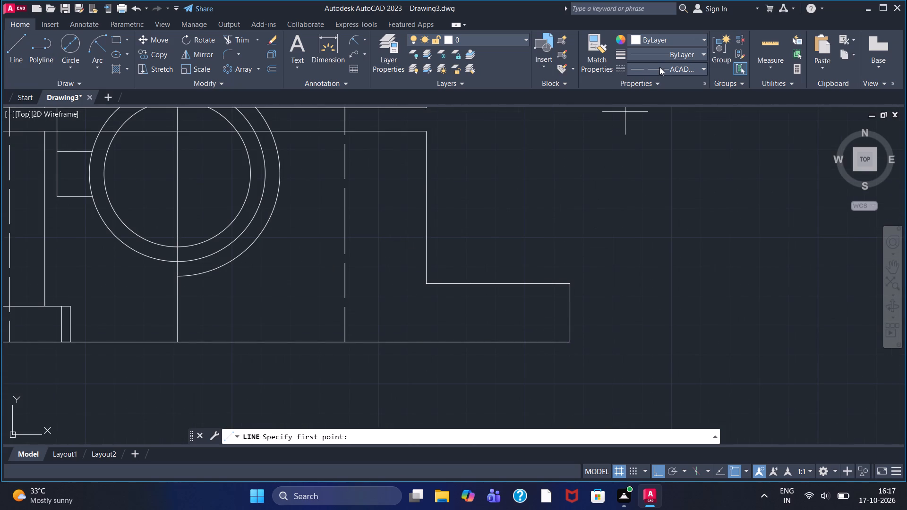
pyautogui.click(663, 64)
pyautogui.click(670, 117)
pyautogui.click(14, 57)
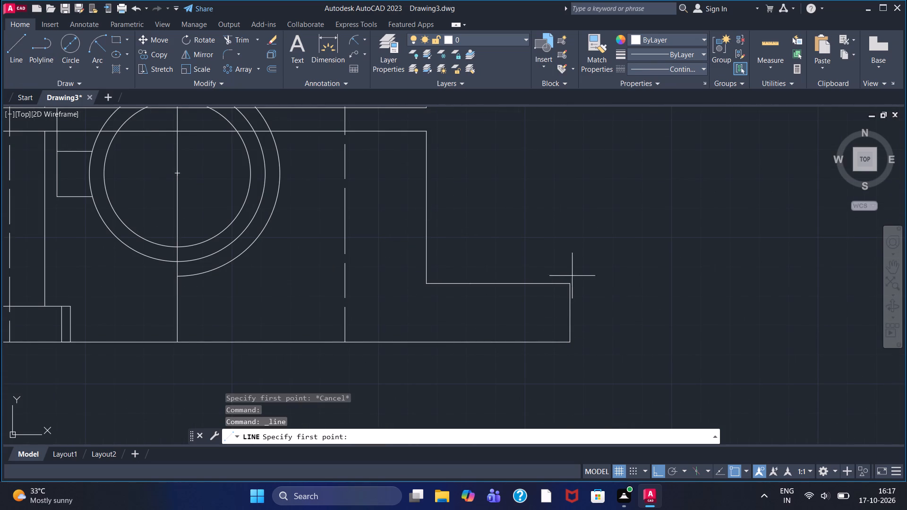
pyautogui.click(570, 282)
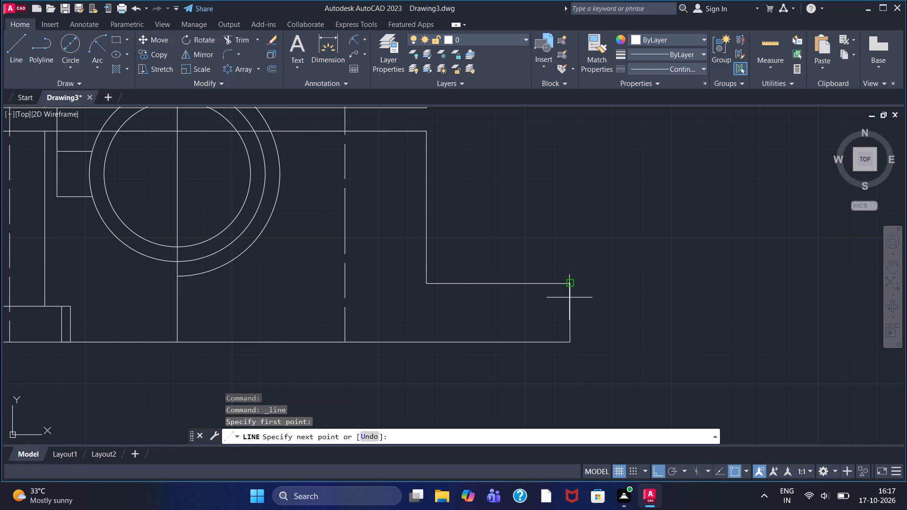
pyautogui.press('3')
pyautogui.press('Return')
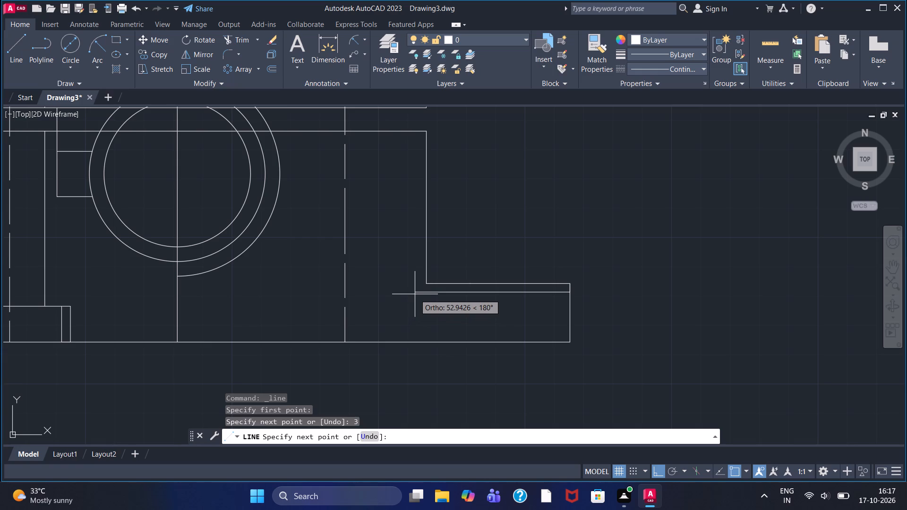
pyautogui.click(325, 297)
pyautogui.rightClick(332, 283)
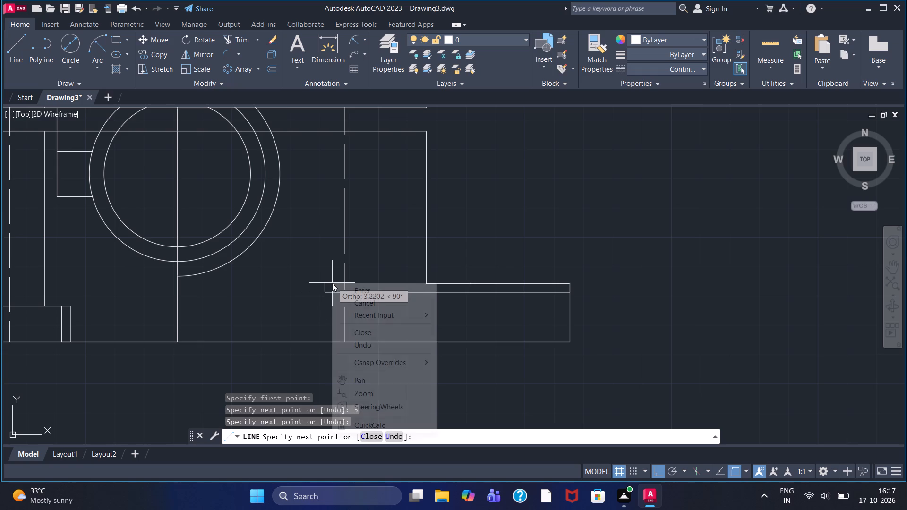
pyautogui.click(339, 285)
# Draw a horizontal line from the right base step's inner corner leftward, just past the right dashed centre line.
pyautogui.click(8, 51)
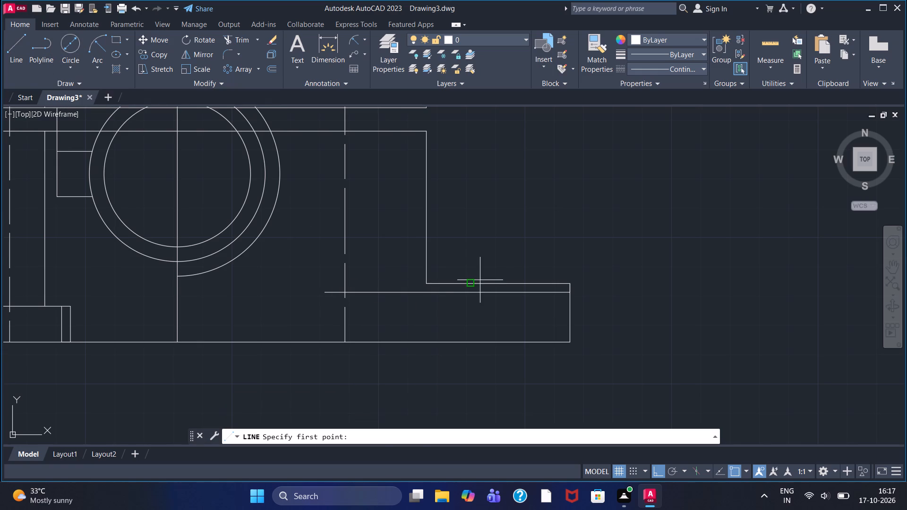
pyautogui.click(427, 282)
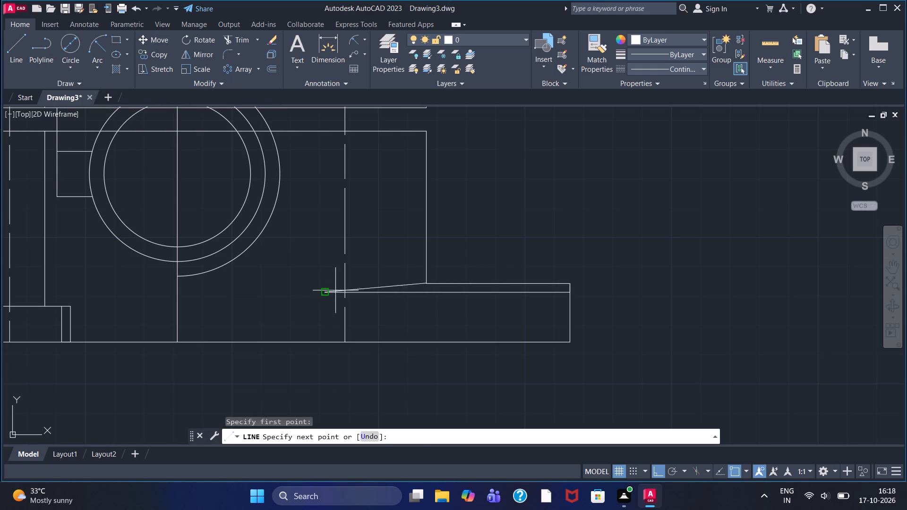
pyautogui.click(331, 286)
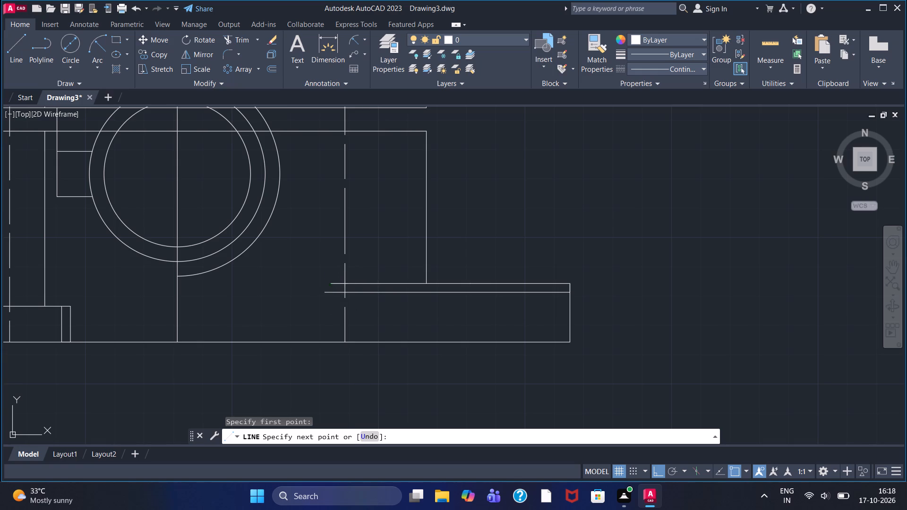
pyautogui.rightClick(325, 282)
pyautogui.click(340, 288)
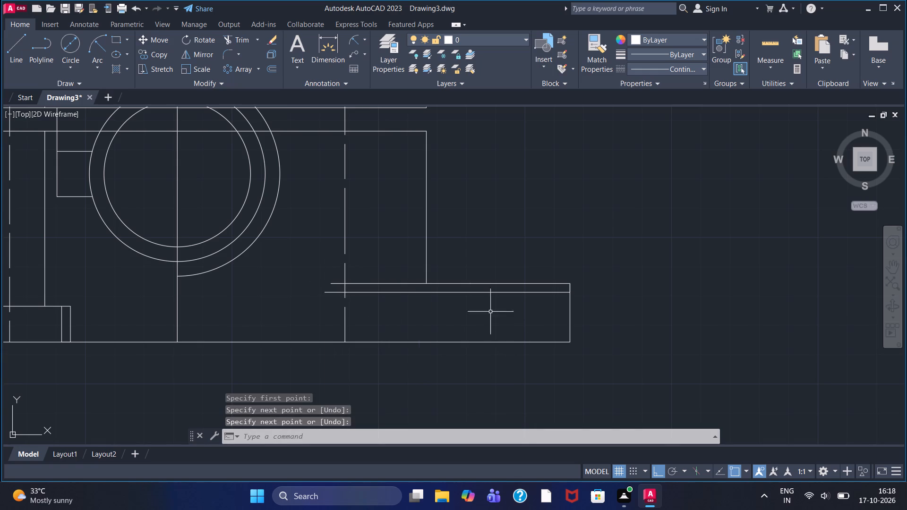
# Trim the two new horizontal lines where they extend left of the right dashed centre line.
pyautogui.click(234, 39)
pyautogui.scroll(2, 360, 297)
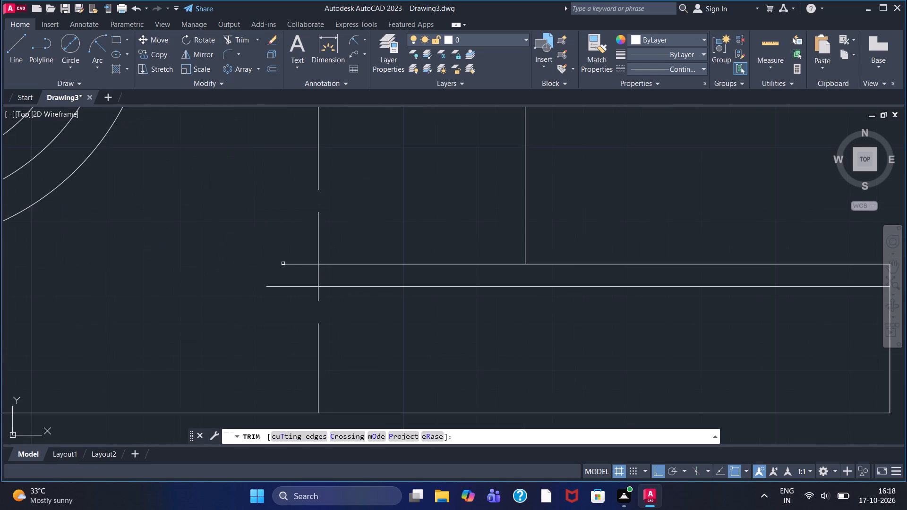
pyautogui.click(291, 263)
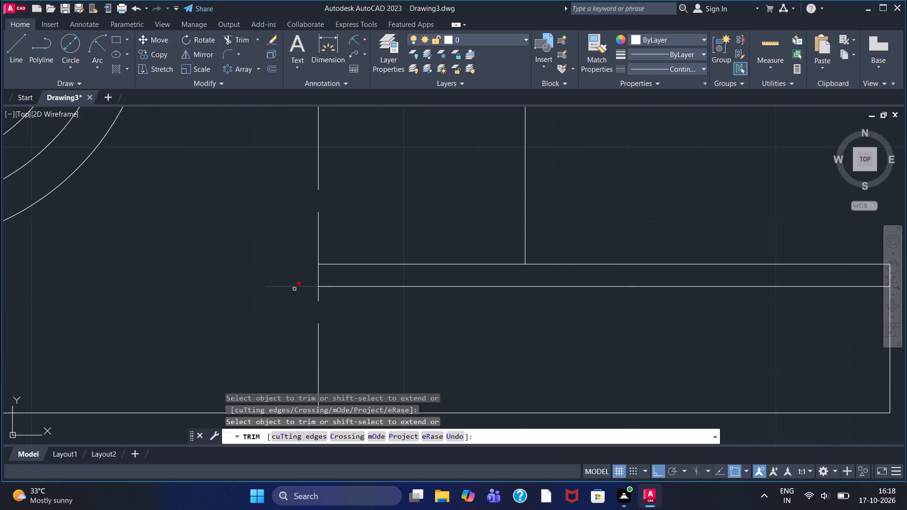
pyautogui.click(294, 289)
pyautogui.click(292, 273)
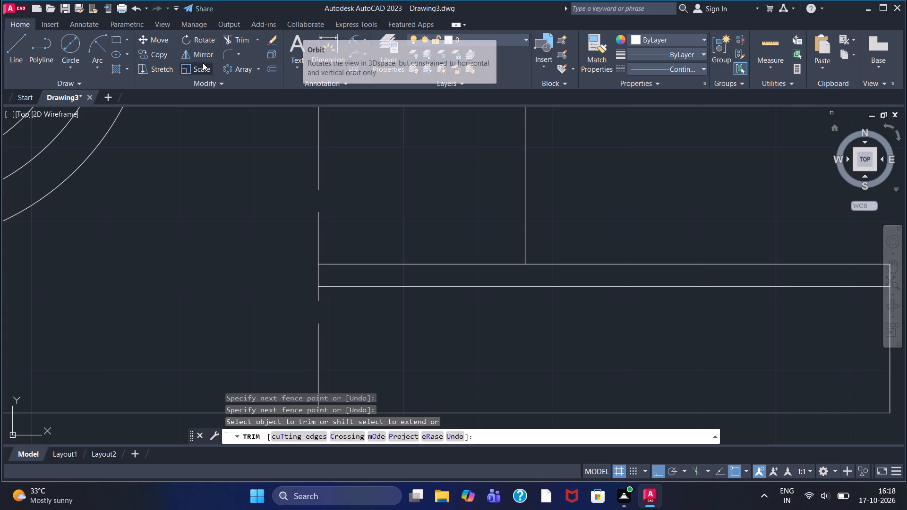
# Fillet the corner between the upper new horizontal line and the right dashed centre line with radius 5.
pyautogui.click(224, 51)
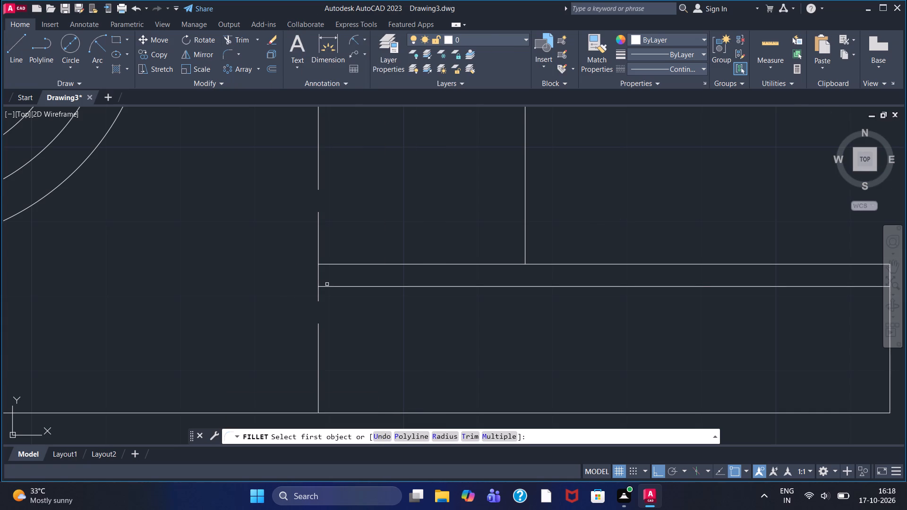
pyautogui.click(444, 438)
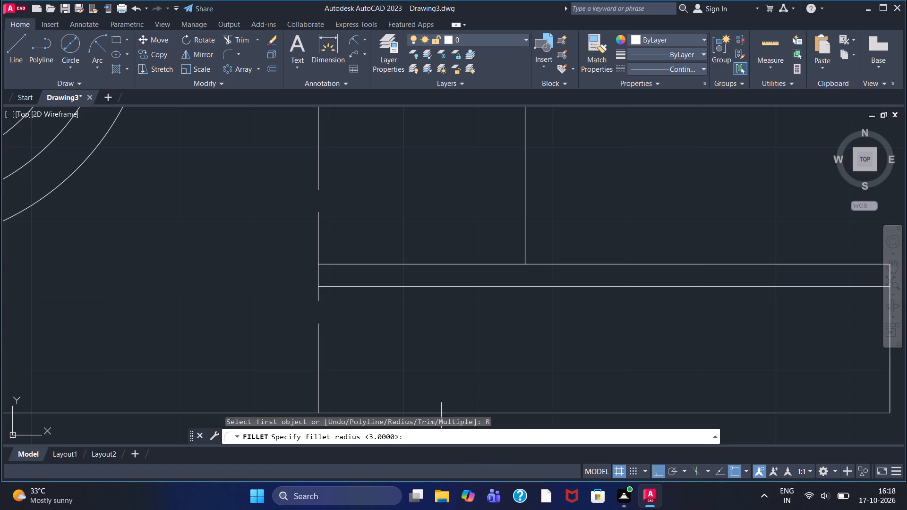
pyautogui.press('5')
pyautogui.press('Return')
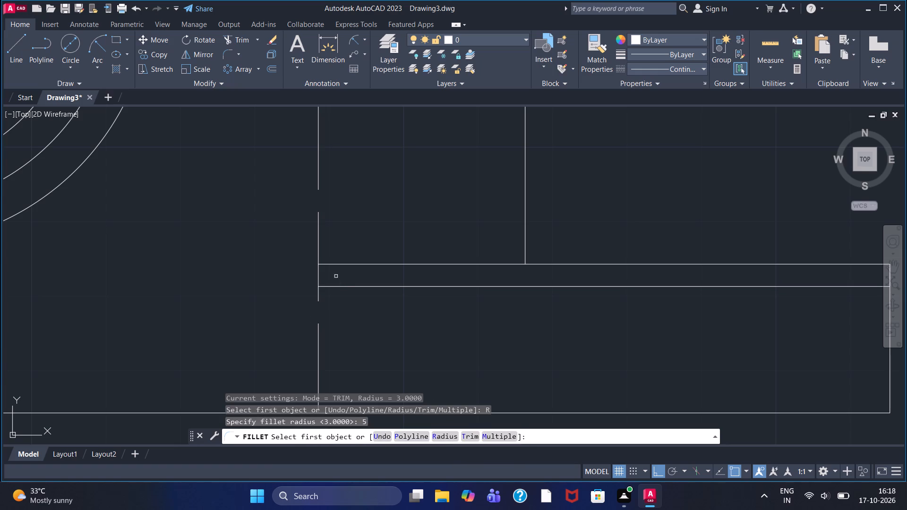
pyautogui.click(334, 263)
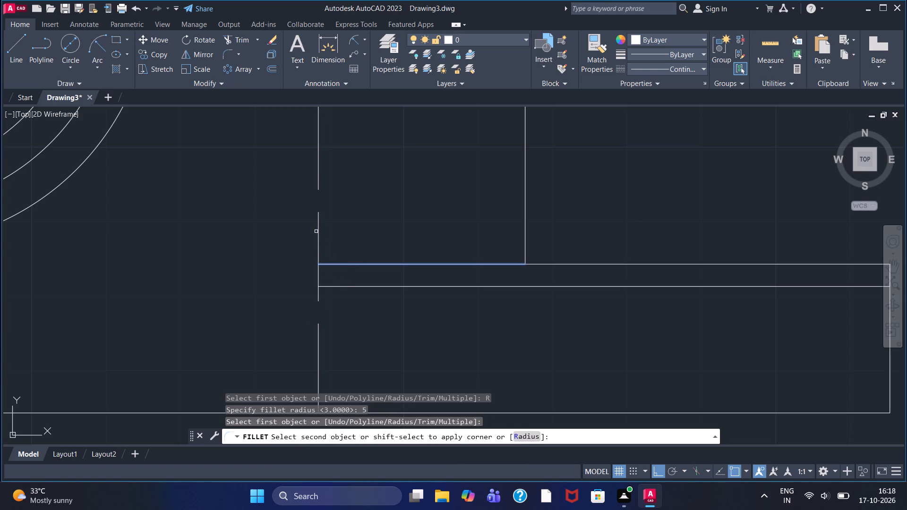
pyautogui.click(317, 239)
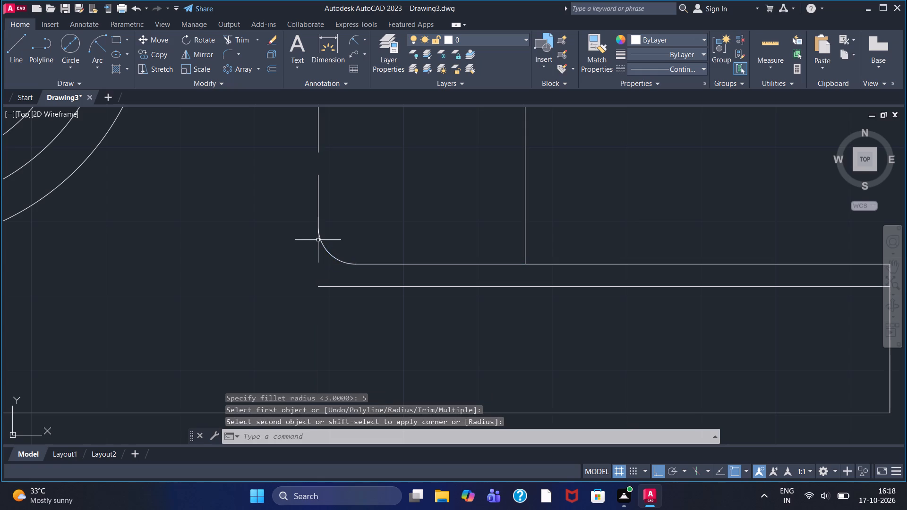
pyautogui.press('Escape')
# Draw a vertical line from the upper end of the radius-5 fillet down past the lower horizontal line of the right base.
pyautogui.click(12, 51)
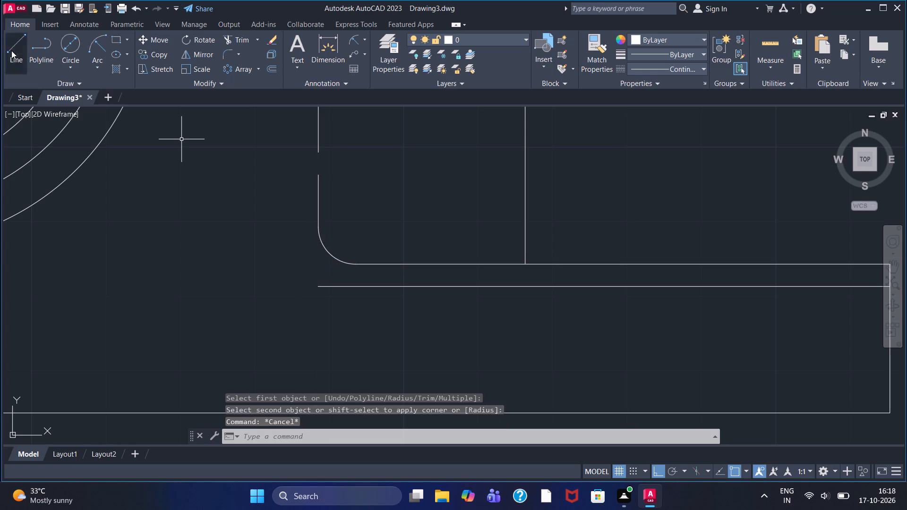
pyautogui.click(317, 227)
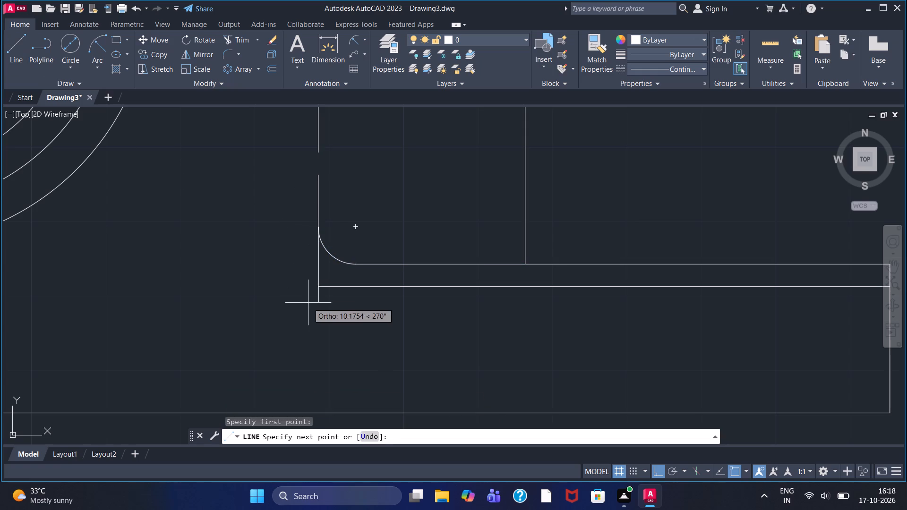
pyautogui.click(308, 321)
pyautogui.rightClick(297, 307)
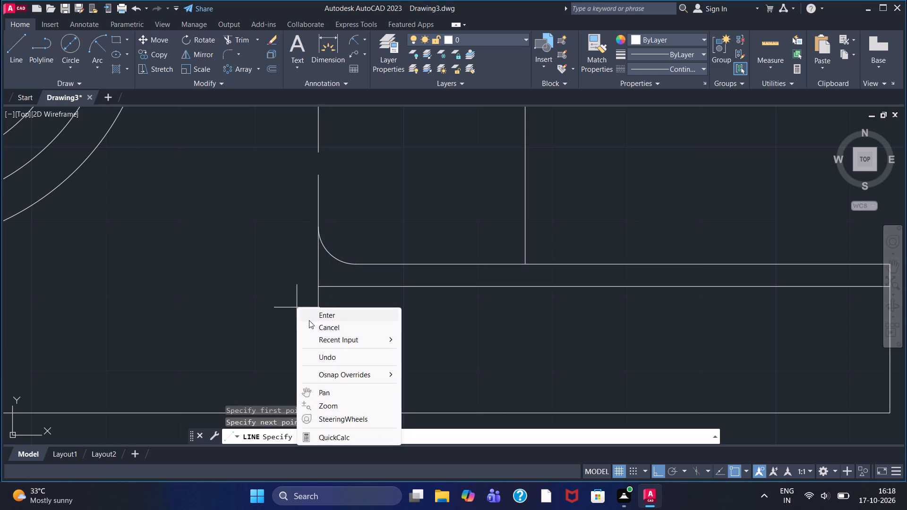
pyautogui.click(317, 310)
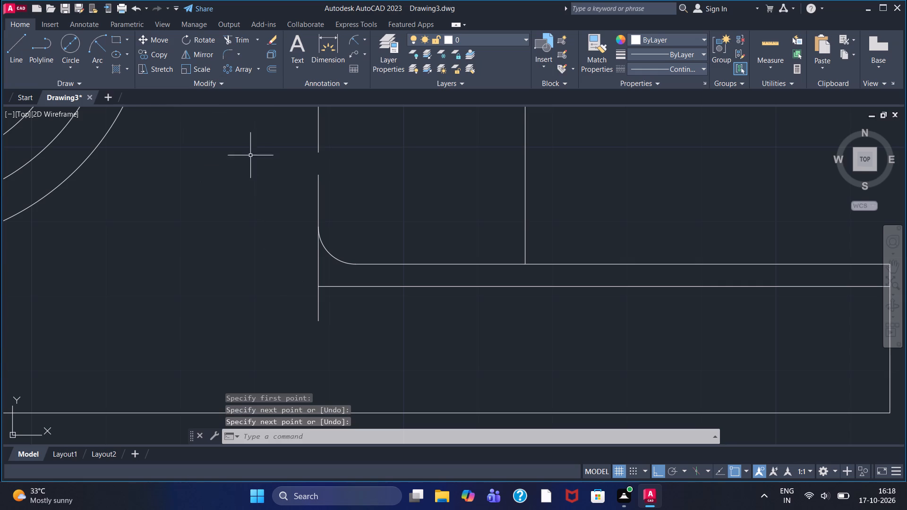
# Fillet the corner between the lower horizontal line and the new vertical line with radius 5.
pyautogui.click(228, 48)
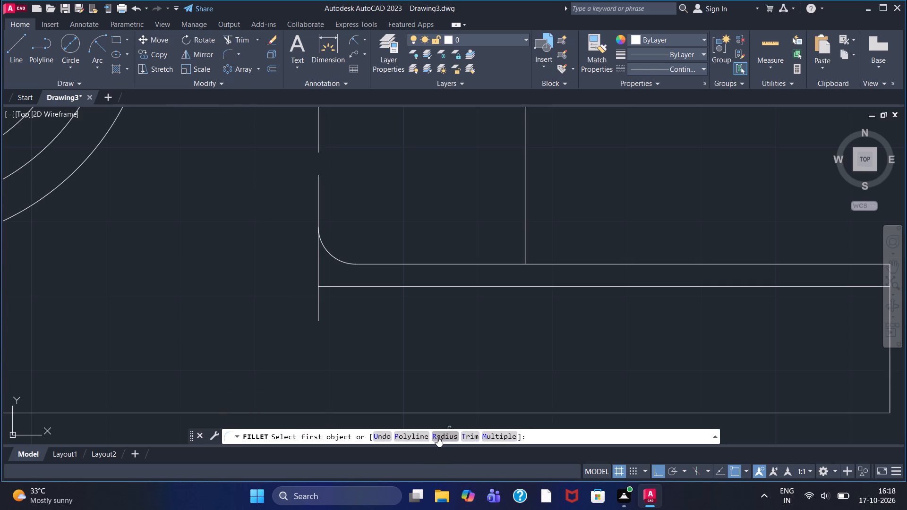
pyautogui.click(440, 436)
pyautogui.press('5')
pyautogui.press('Return')
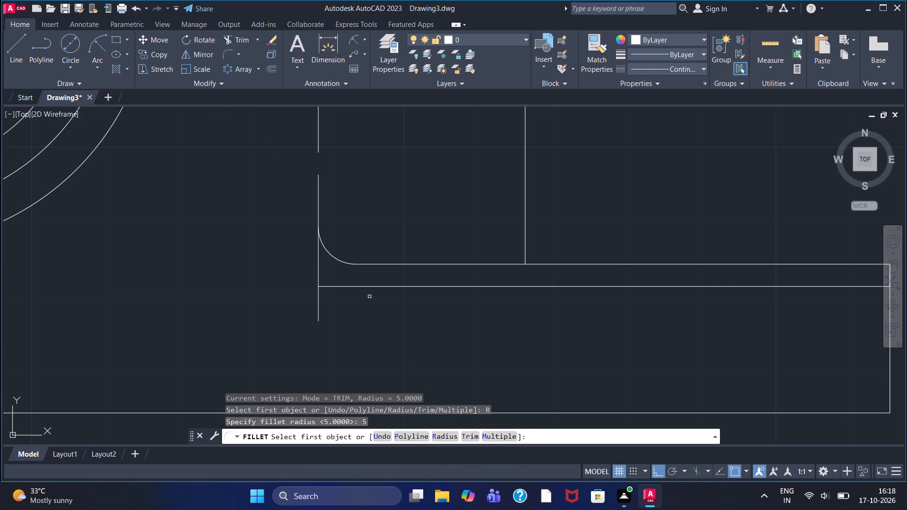
pyautogui.click(332, 287)
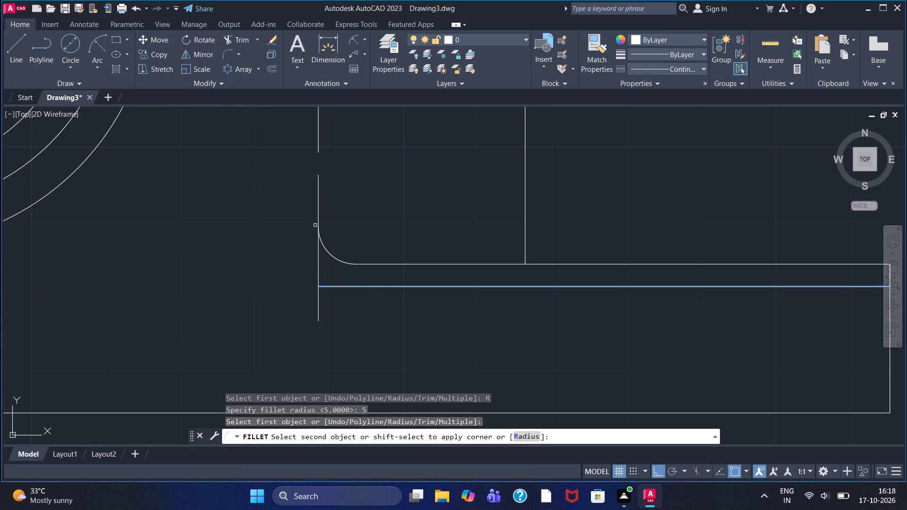
pyautogui.click(318, 229)
# Draw two vertical lines about 39 long, downward from the feet of the right nut's two inner edges, past the lower body's top edge.
pyautogui.scroll(-1, 477, 336)
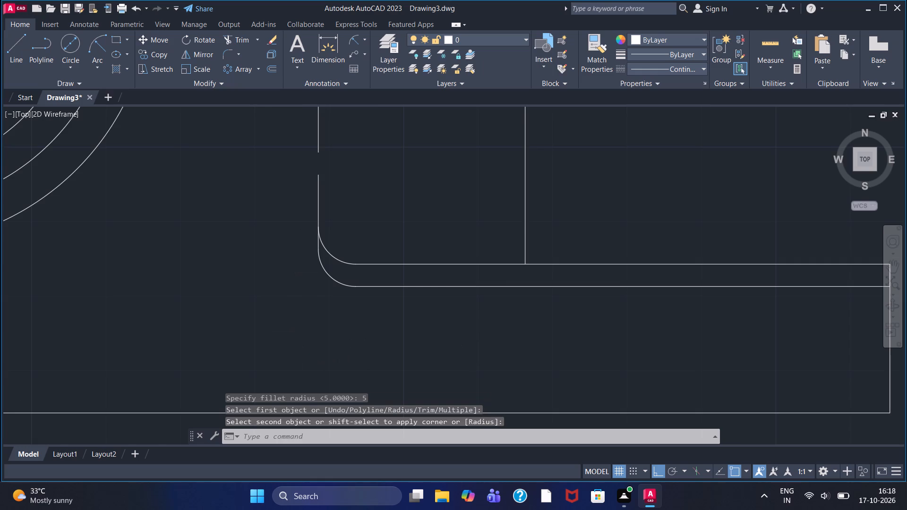
pyautogui.scroll(-1, 477, 336)
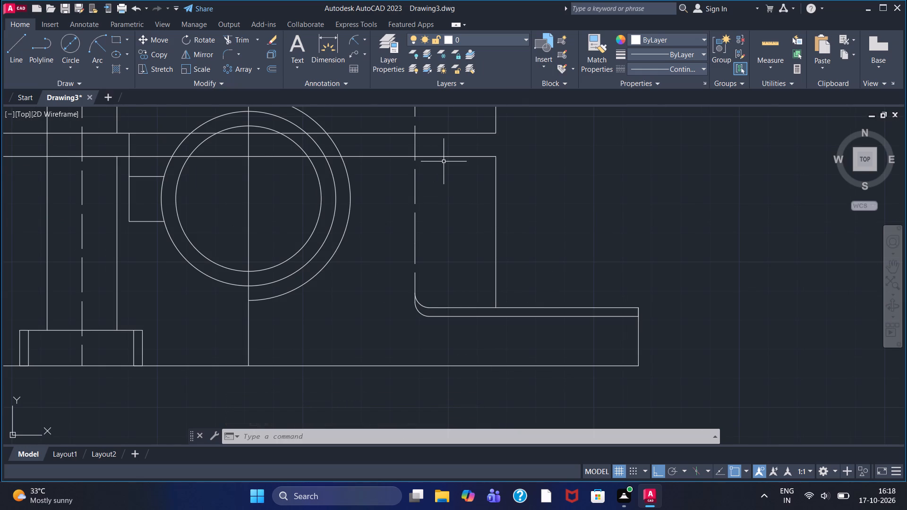
pyautogui.moveTo(431, 160); pyautogui.dragTo(420, 307, button='middle')
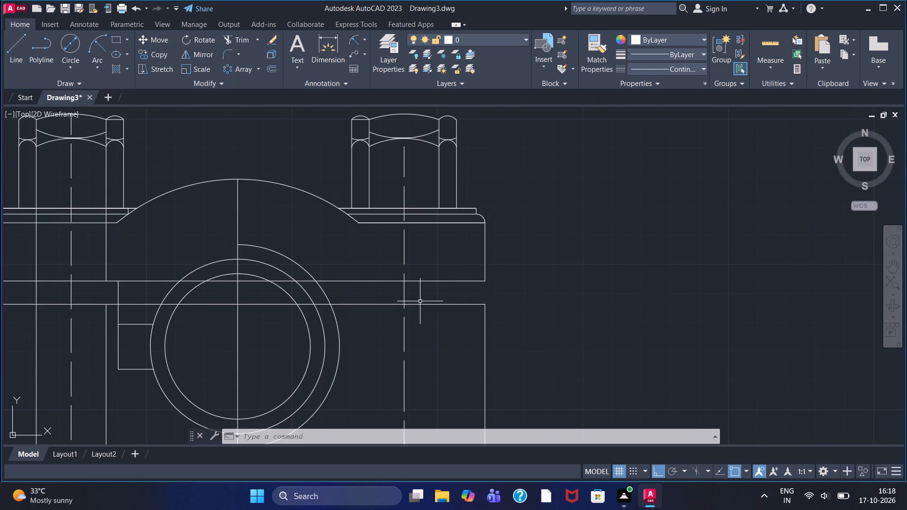
pyautogui.click(19, 51)
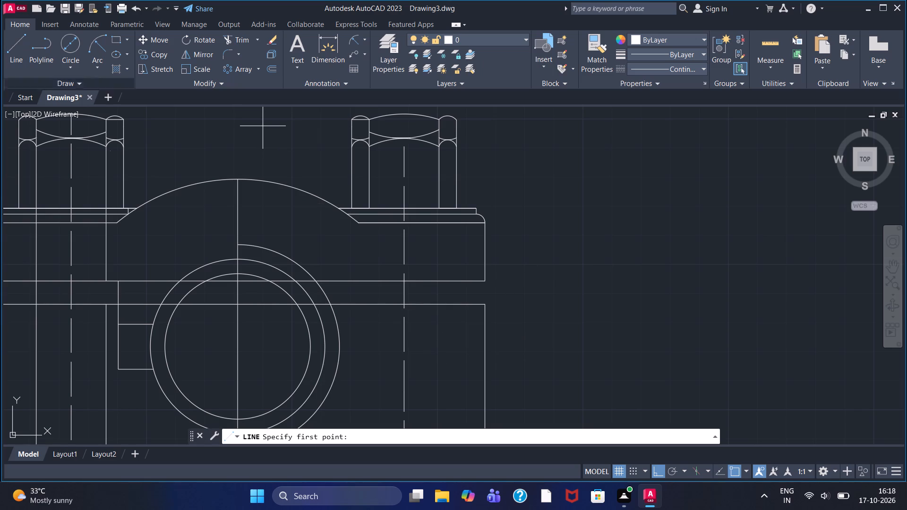
pyautogui.click(368, 208)
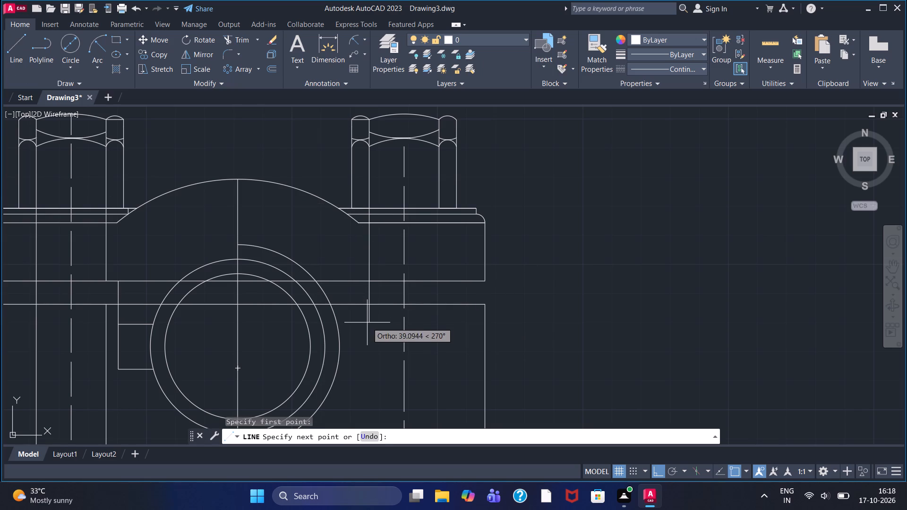
pyautogui.click(367, 324)
pyautogui.rightClick(367, 325)
pyautogui.click(381, 331)
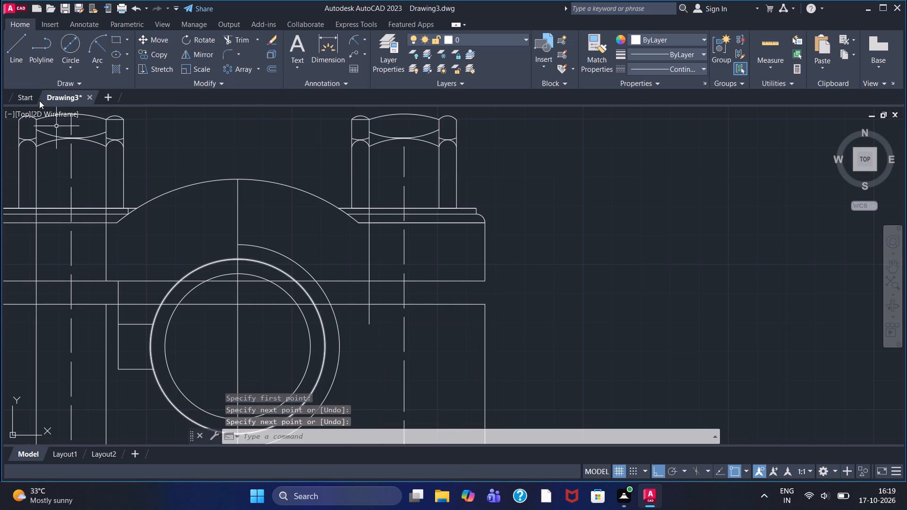
pyautogui.click(18, 48)
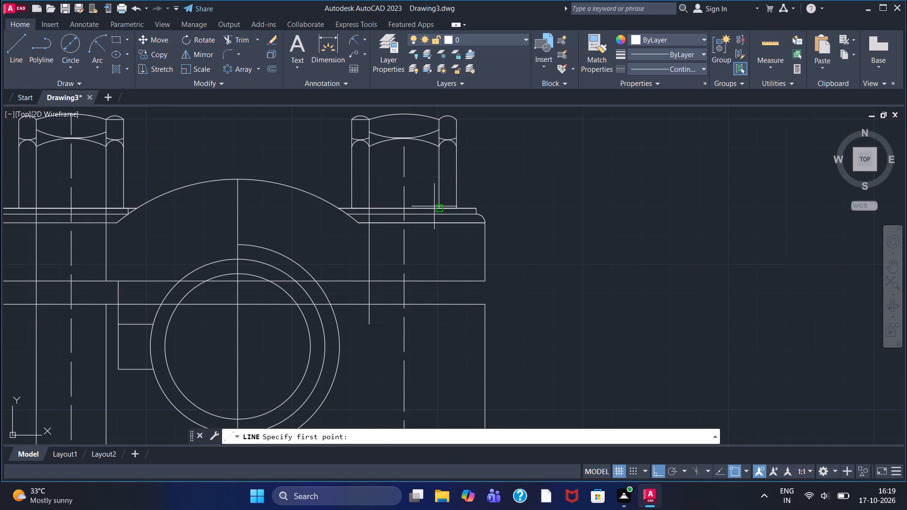
pyautogui.click(436, 206)
pyautogui.click(438, 323)
pyautogui.rightClick(437, 324)
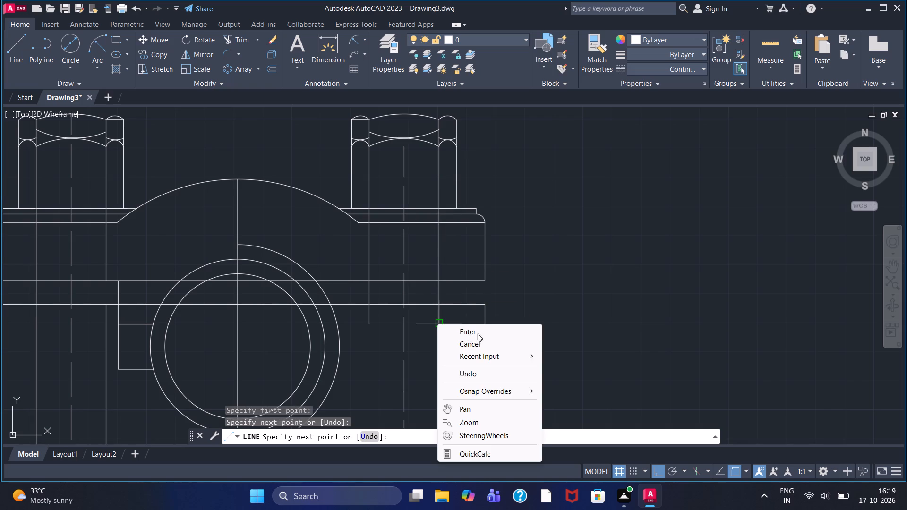
pyautogui.click(478, 334)
# Trim the two new vertical lines below the lower body's top edge and through the cap, keeping the segments in the gap between them.
pyautogui.doubleClick(231, 41)
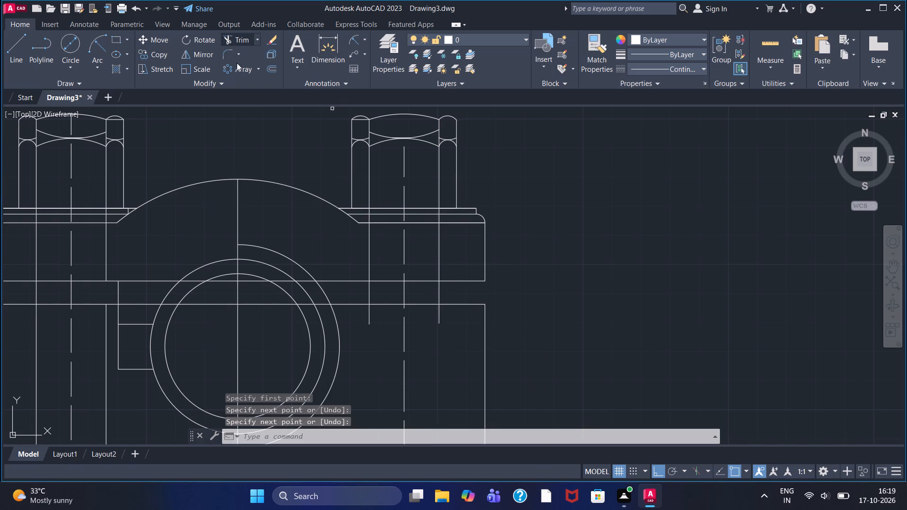
pyautogui.click(368, 318)
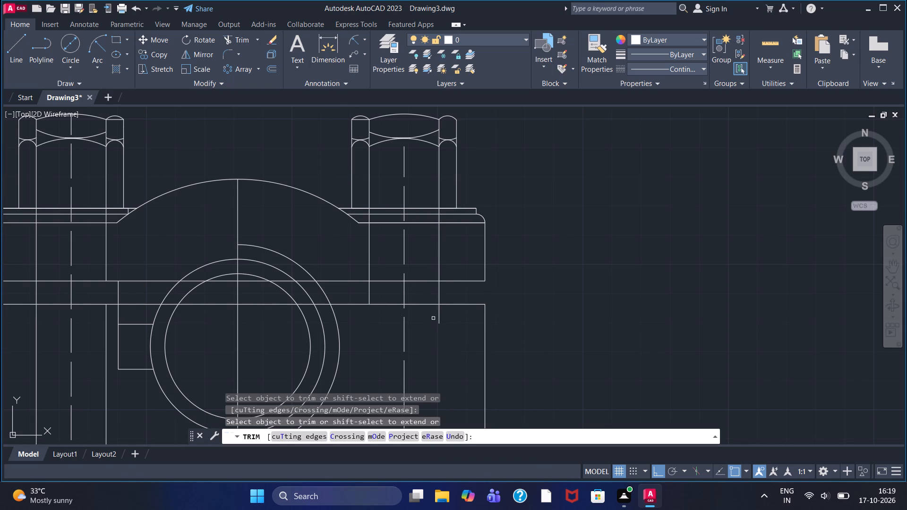
pyautogui.click(441, 318)
pyautogui.click(432, 318)
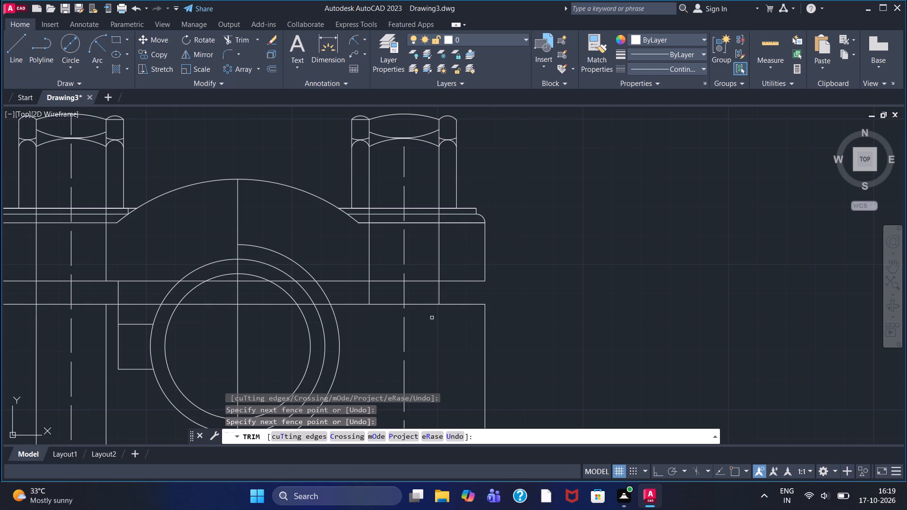
pyautogui.moveTo(343, 246); pyautogui.dragTo(376, 256)
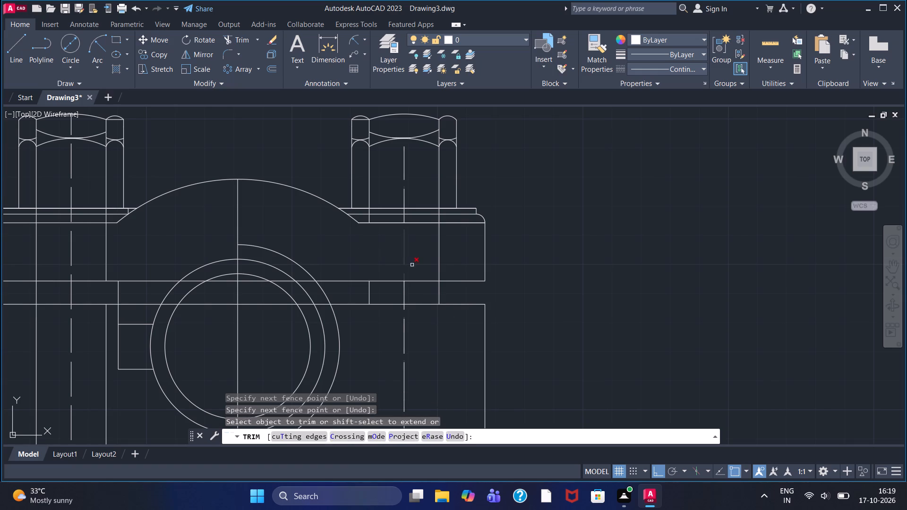
pyautogui.moveTo(422, 264); pyautogui.dragTo(474, 233)
# With the ANSI31 pattern, hatch the cap, lower body, small side block and gap regions between the left bolt and the vertical centre line.
pyautogui.scroll(-1, 456, 254)
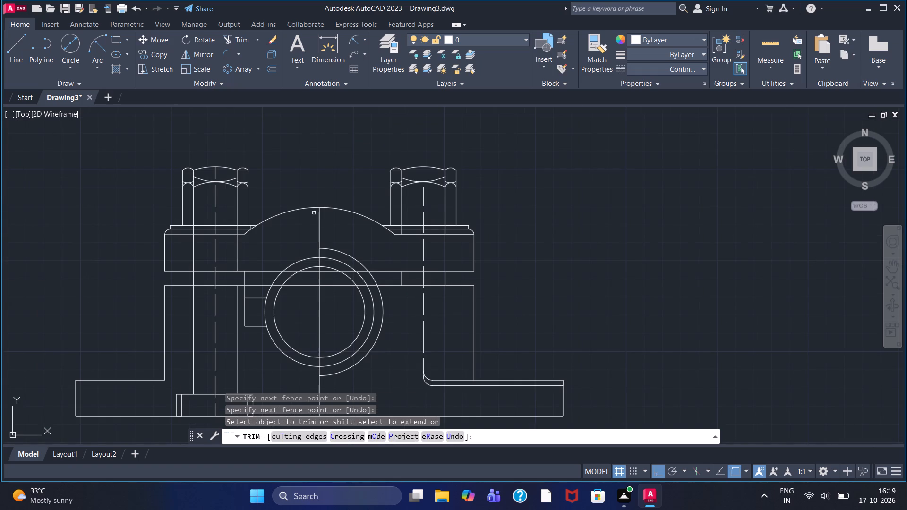
pyautogui.moveTo(290, 170); pyautogui.dragTo(317, 120, button='middle')
pyautogui.scroll(-1, 325, 139)
pyautogui.scroll(1, 325, 139)
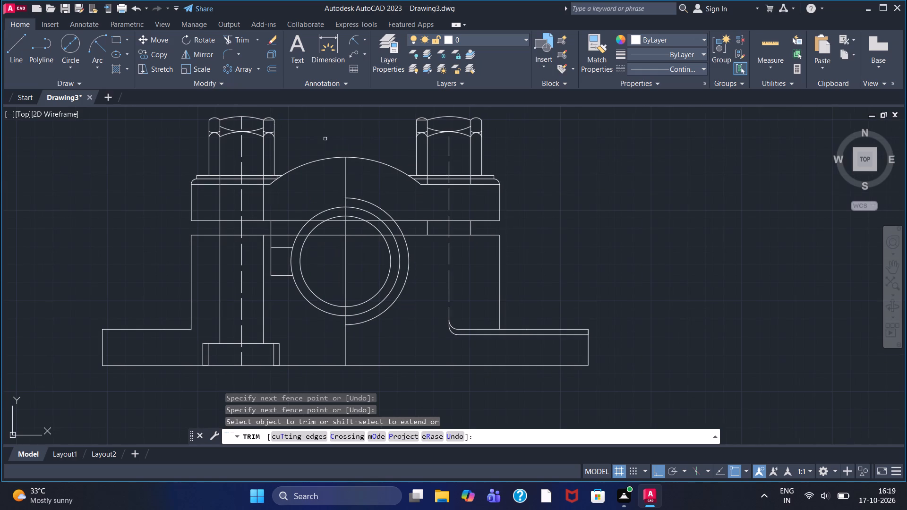
pyautogui.click(119, 64)
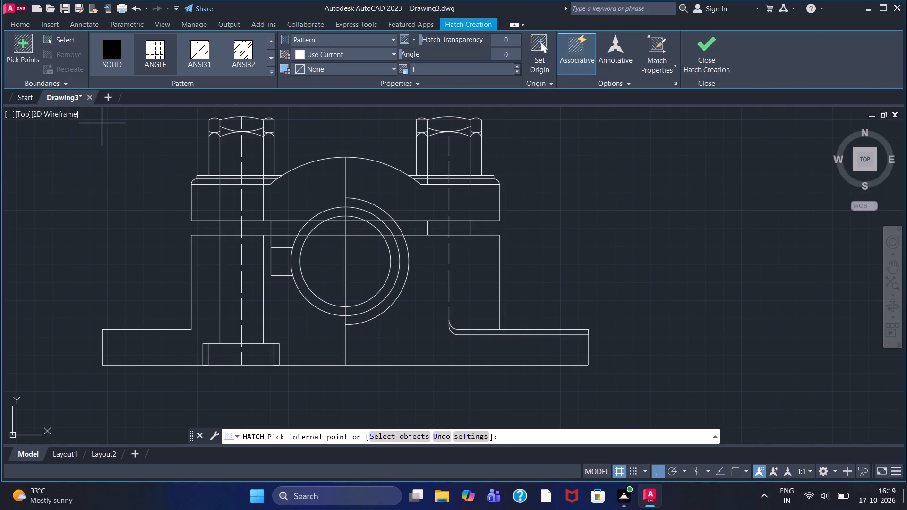
pyautogui.click(203, 57)
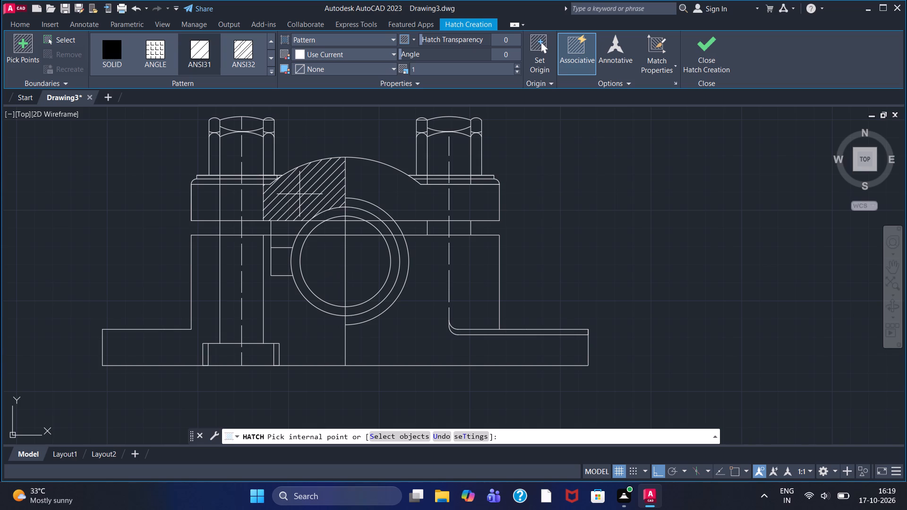
pyautogui.click(299, 194)
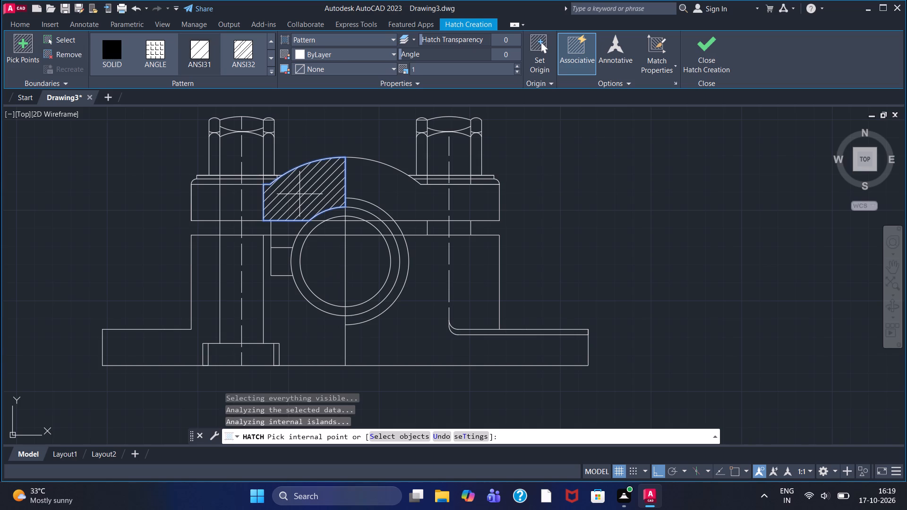
pyautogui.click(293, 325)
pyautogui.click(282, 253)
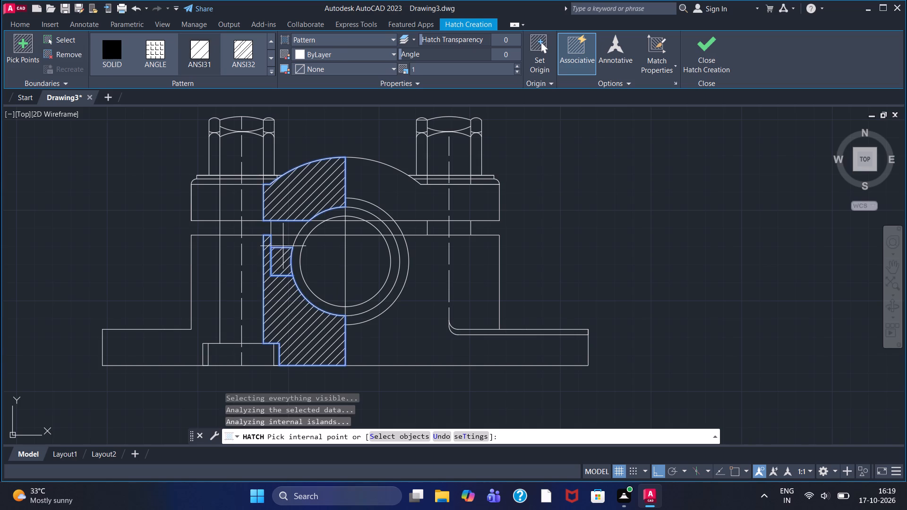
pyautogui.click(286, 236)
pyautogui.click(285, 227)
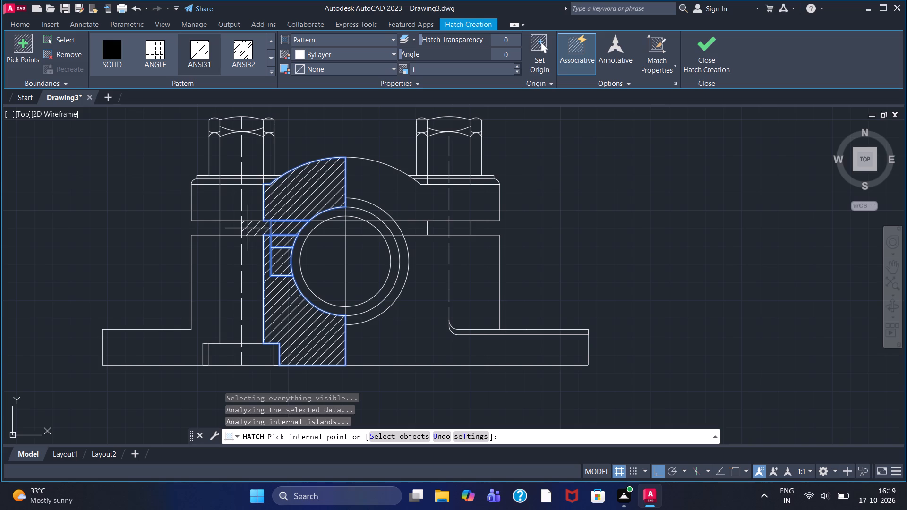
pyautogui.click(247, 228)
# Add the lower body and cap regions on the outer side of the left bolt to the ANSI31 hatch and finish it.
pyautogui.click(212, 288)
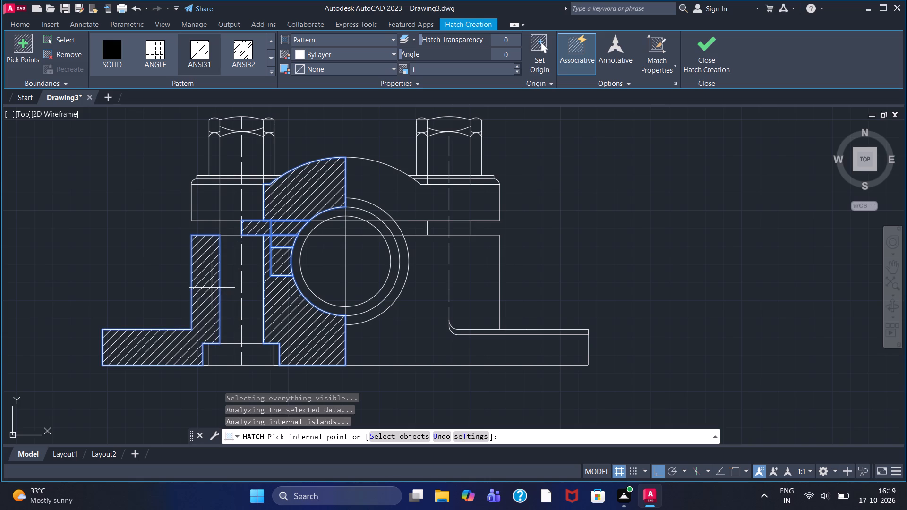
pyautogui.click(208, 197)
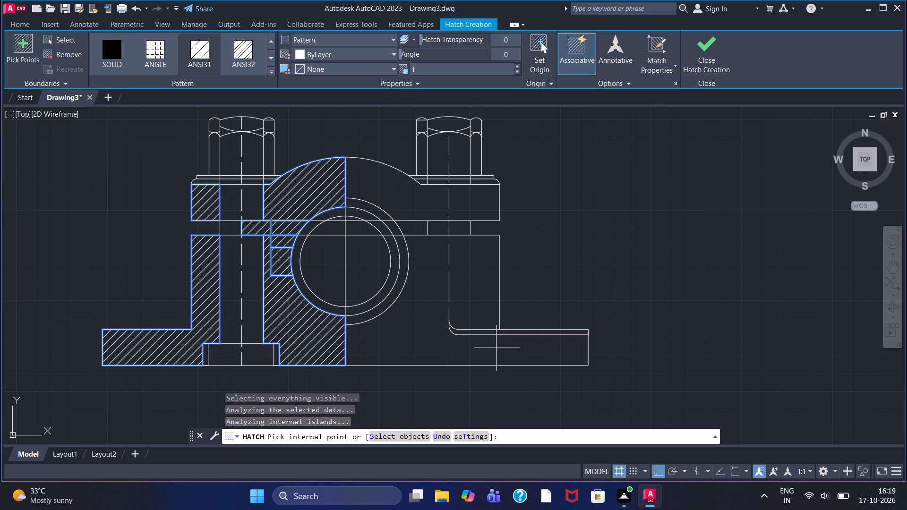
pyautogui.rightClick(256, 232)
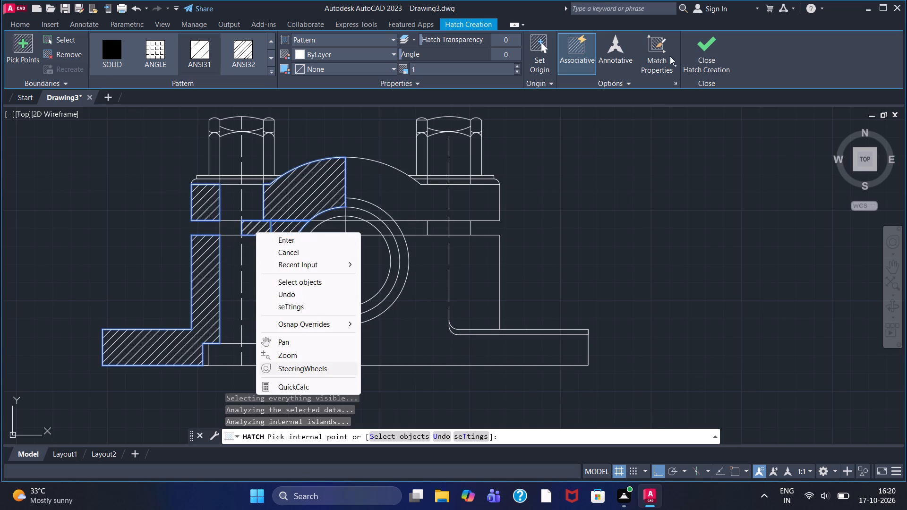
pyautogui.click(702, 63)
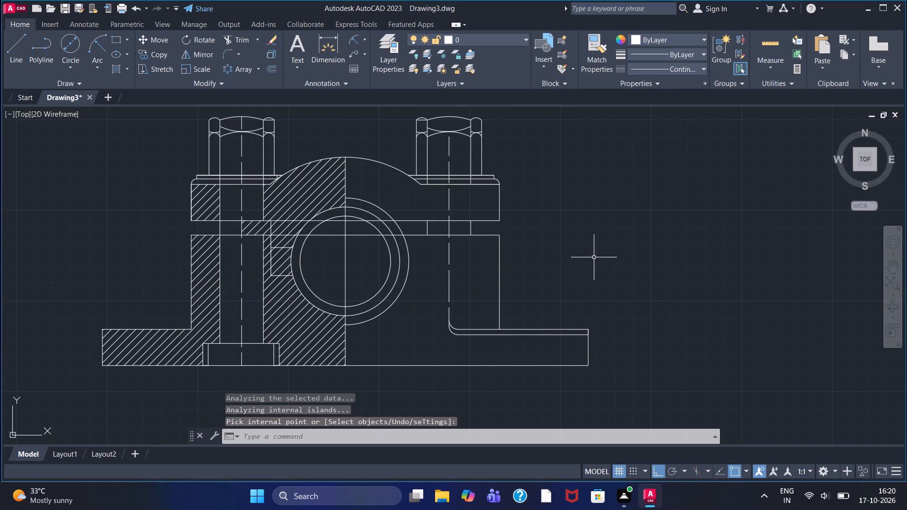
# Add a horizontal linear dimension between the top midpoints of the two nuts, placed above them.
pyautogui.scroll(-1, 594, 257)
pyautogui.scroll(1, 594, 257)
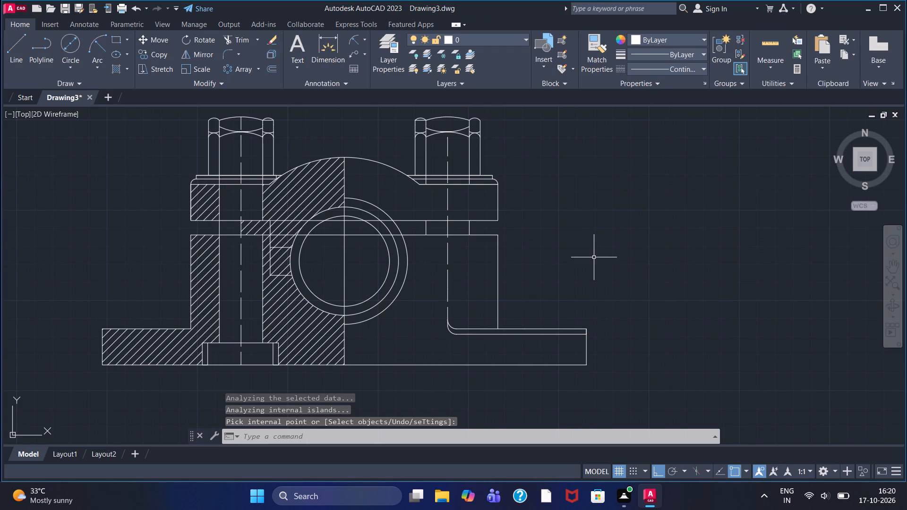
pyautogui.scroll(-1, 594, 257)
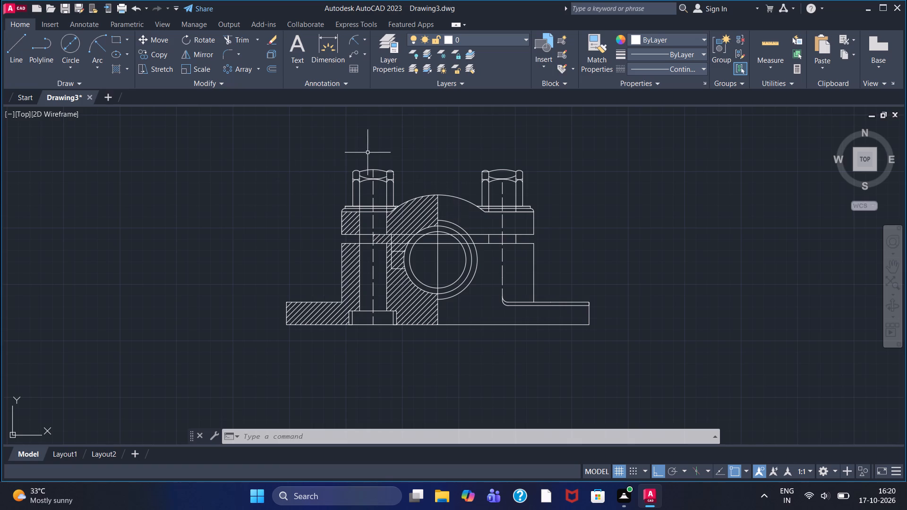
pyautogui.click(364, 41)
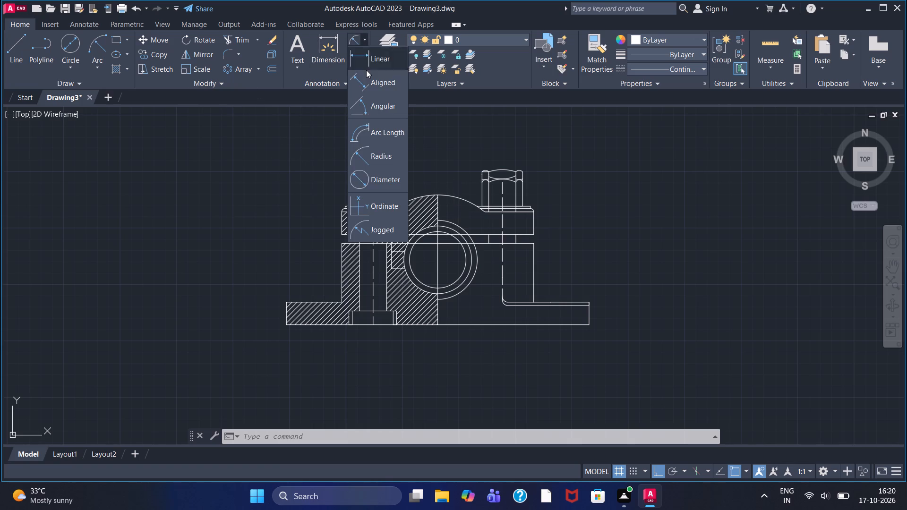
pyautogui.click(368, 66)
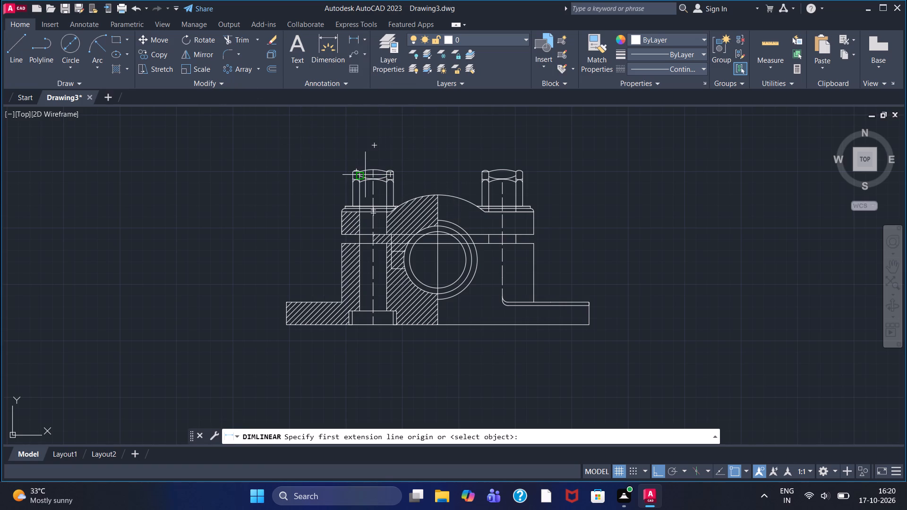
pyautogui.click(373, 170)
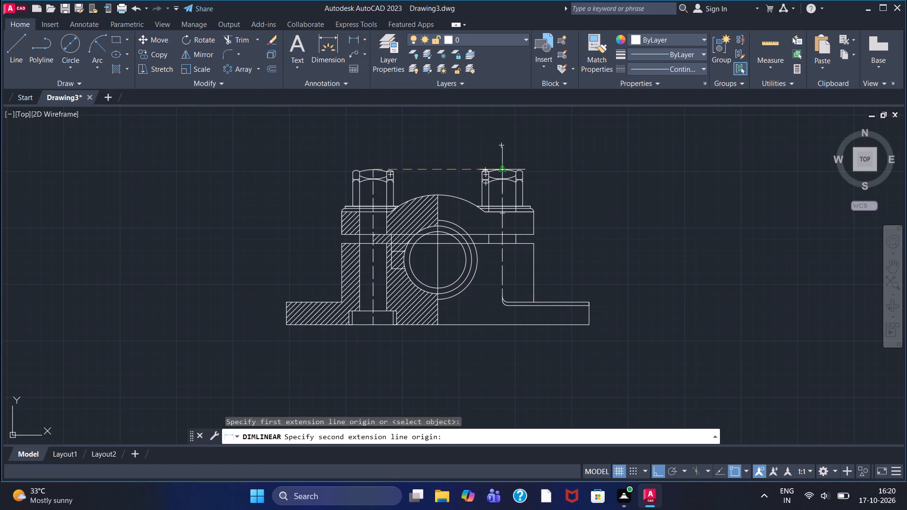
pyautogui.click(502, 170)
pyautogui.click(478, 142)
pyautogui.scroll(2, 462, 143)
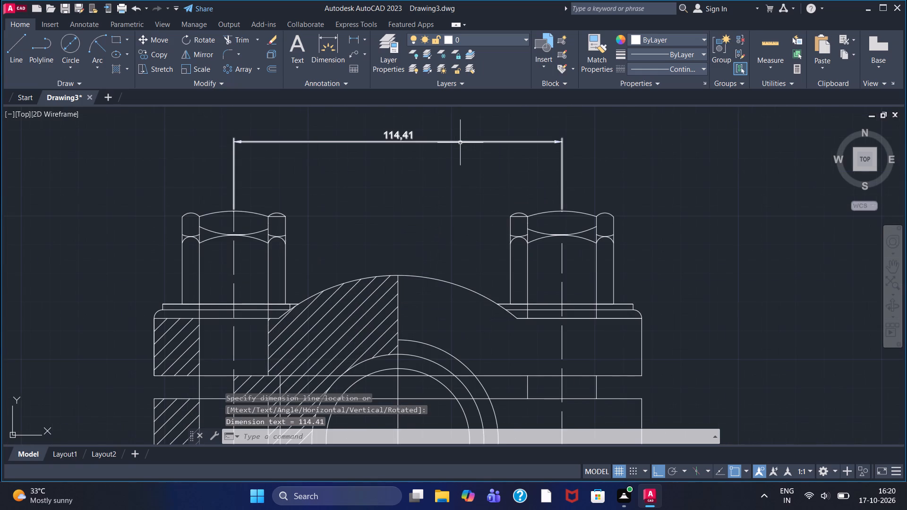
pyautogui.scroll(-1, 460, 143)
# Modify the ISO-25 dimension style to precision 0, text height 10 and ISO standard text alignment, and set it current.
pyautogui.click(337, 80)
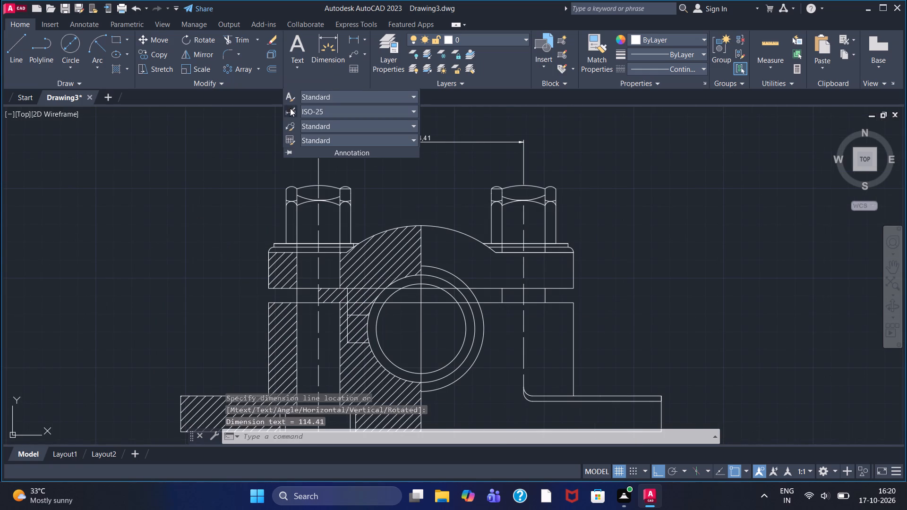
pyautogui.click(287, 115)
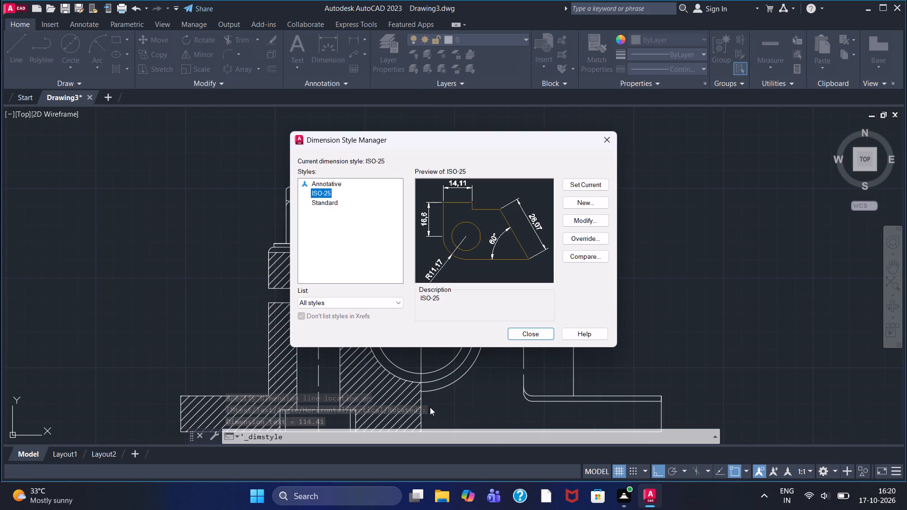
pyautogui.click(583, 219)
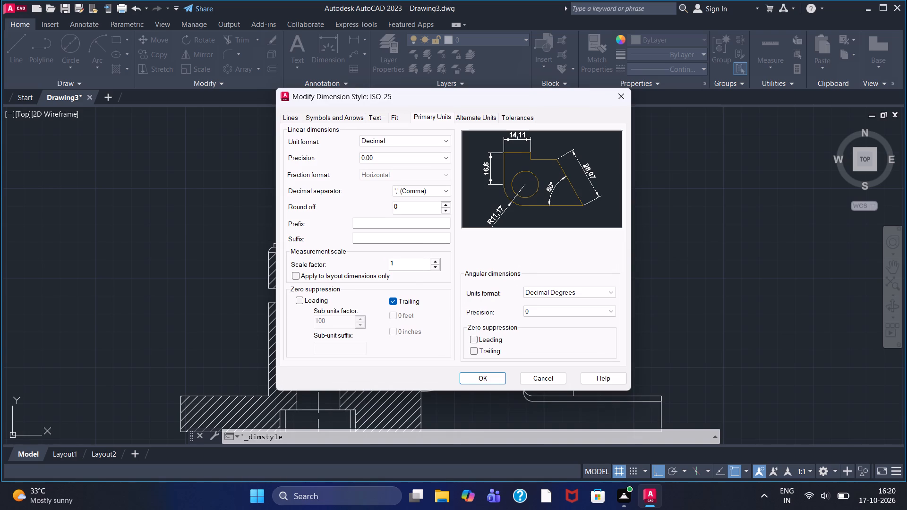
pyautogui.click(399, 160)
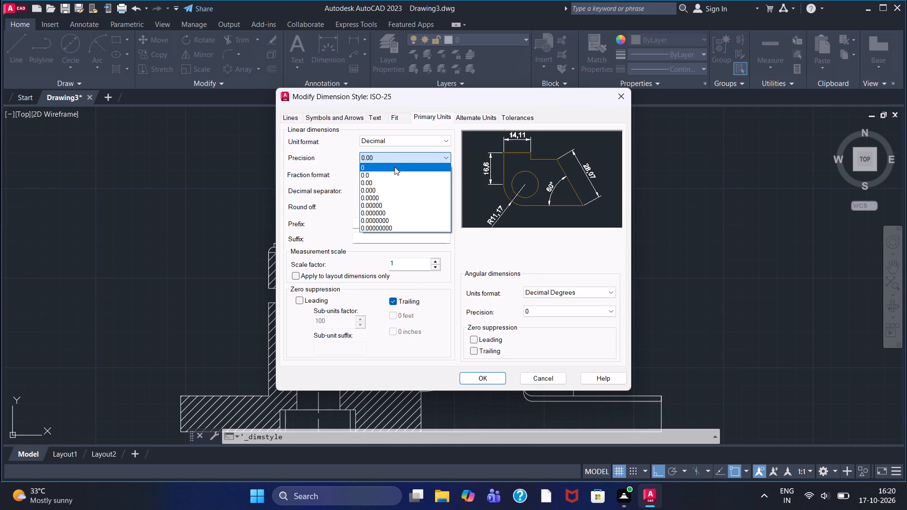
pyautogui.click(394, 167)
pyautogui.click(373, 118)
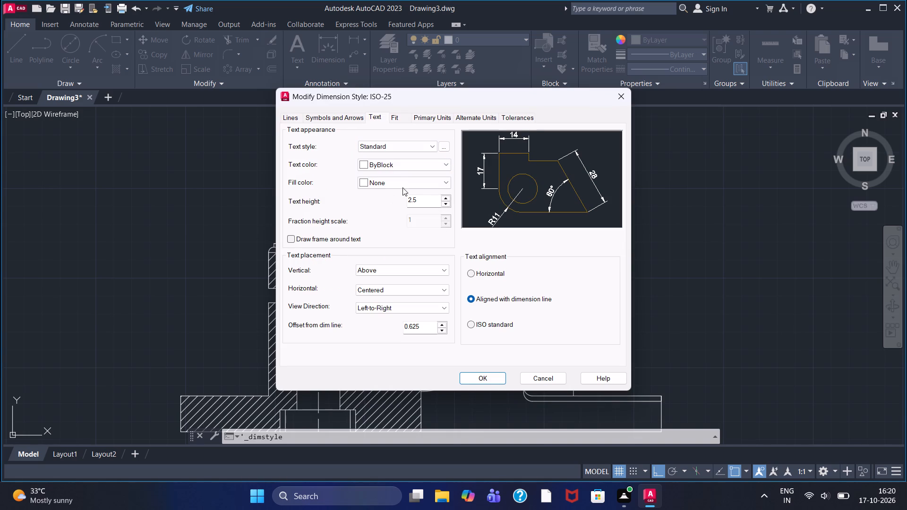
pyautogui.moveTo(425, 199); pyautogui.dragTo(318, 211)
pyautogui.write('10')
pyautogui.press('Return')
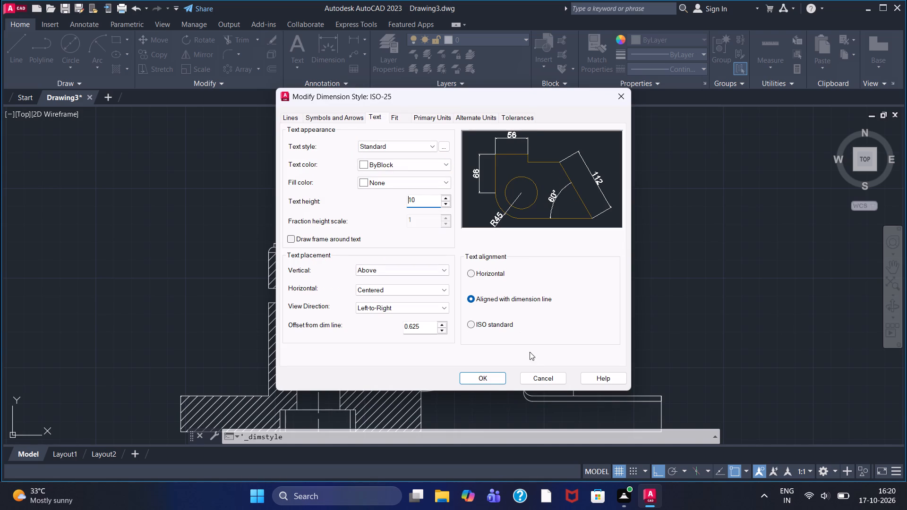
pyautogui.click(470, 324)
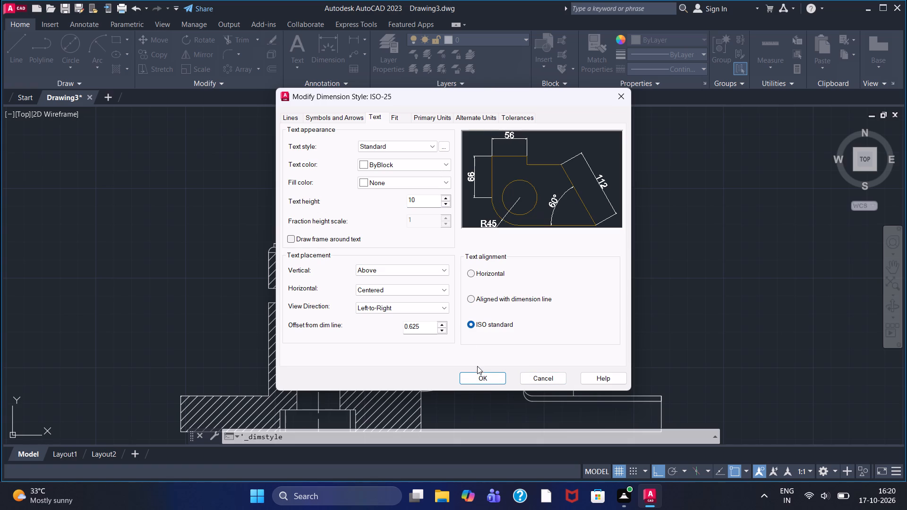
pyautogui.click(482, 380)
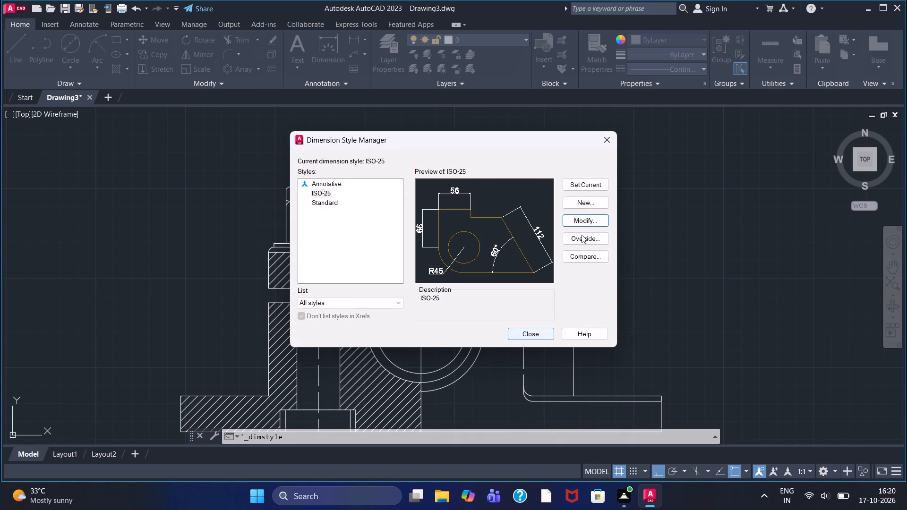
pyautogui.click(584, 187)
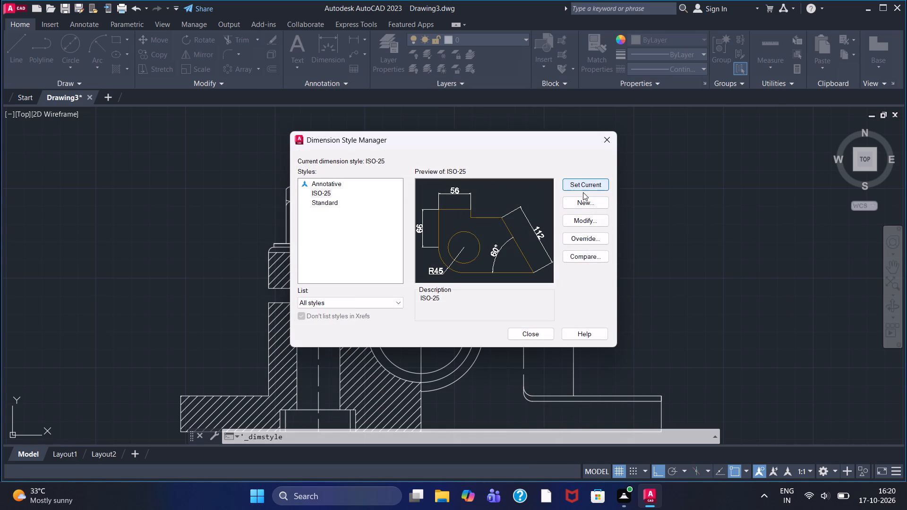
pyautogui.click(543, 334)
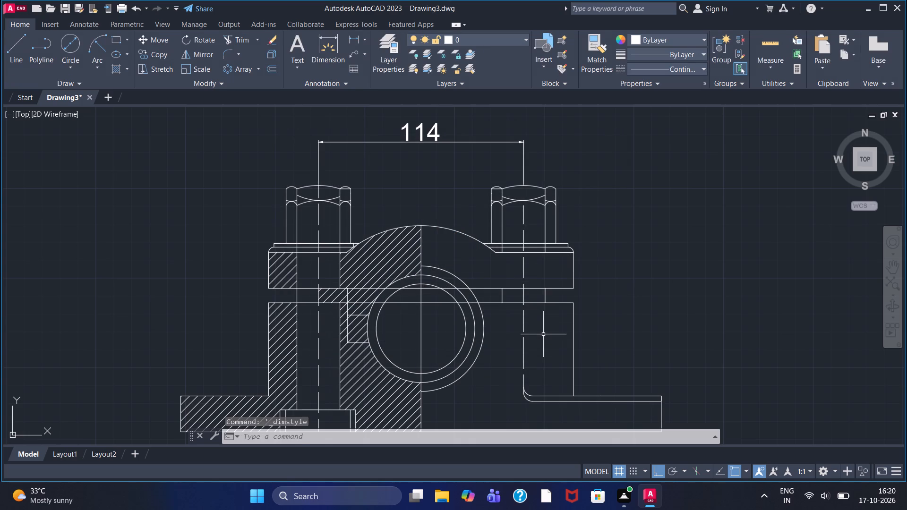
# Add a linear dimension for the base's full width between its bottom corners, placed below the base.
pyautogui.scroll(-1, 550, 356)
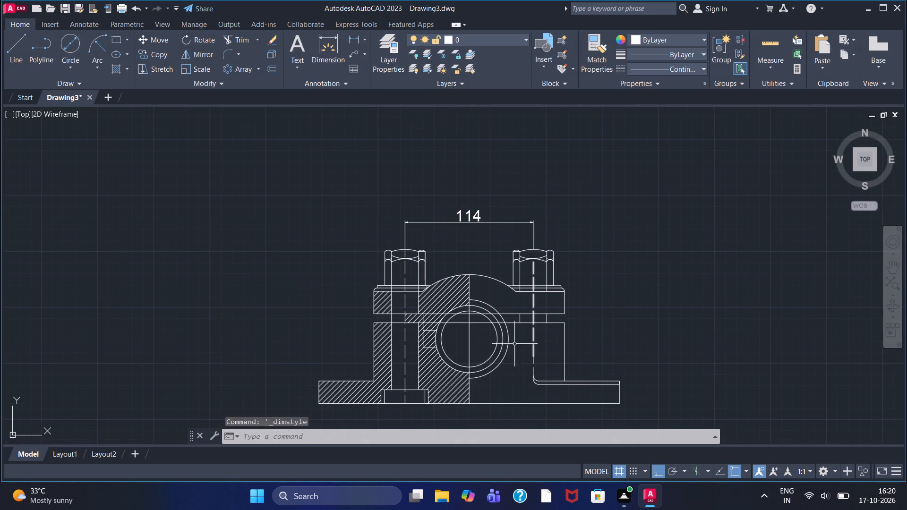
pyautogui.moveTo(468, 239); pyautogui.dragTo(483, 171, button='middle')
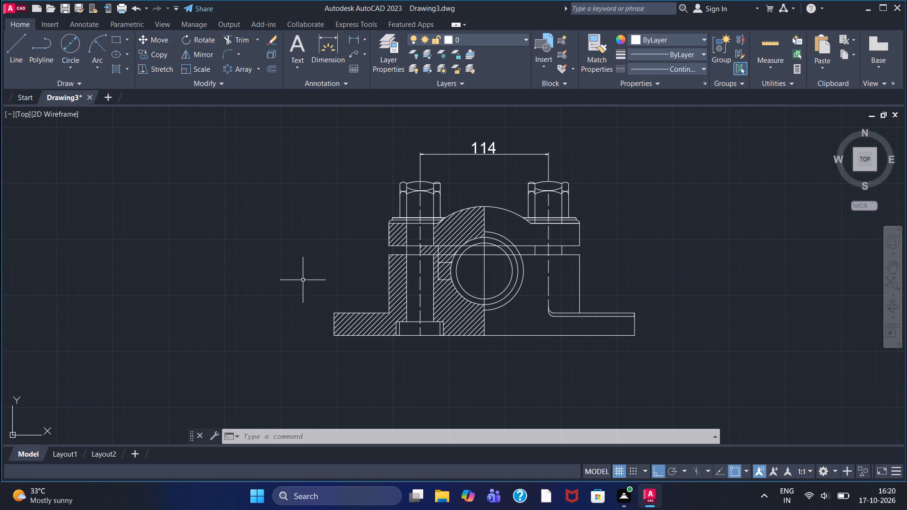
pyautogui.click(353, 42)
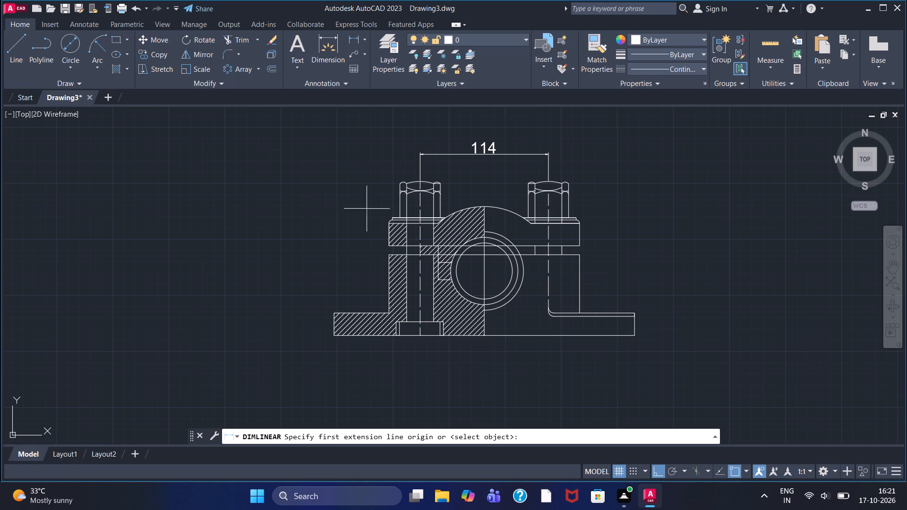
pyautogui.click(335, 336)
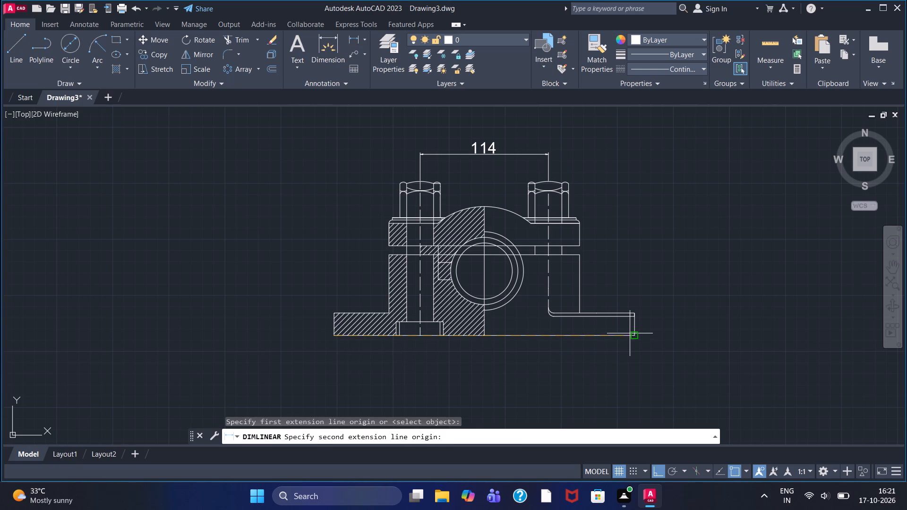
pyautogui.click(634, 334)
pyautogui.click(520, 373)
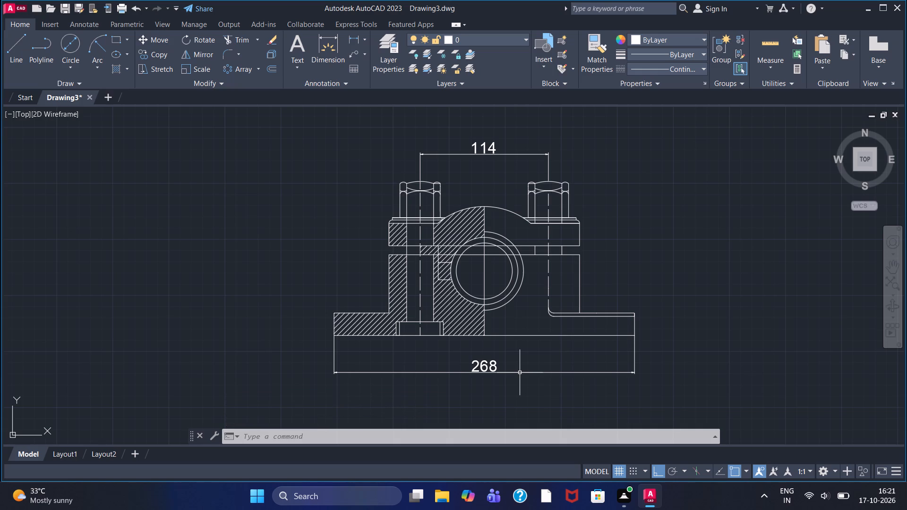
# Add a vertical linear dimension for the cap's left edge, placed just outside the hatched side.
pyautogui.click(351, 38)
pyautogui.scroll(2, 377, 230)
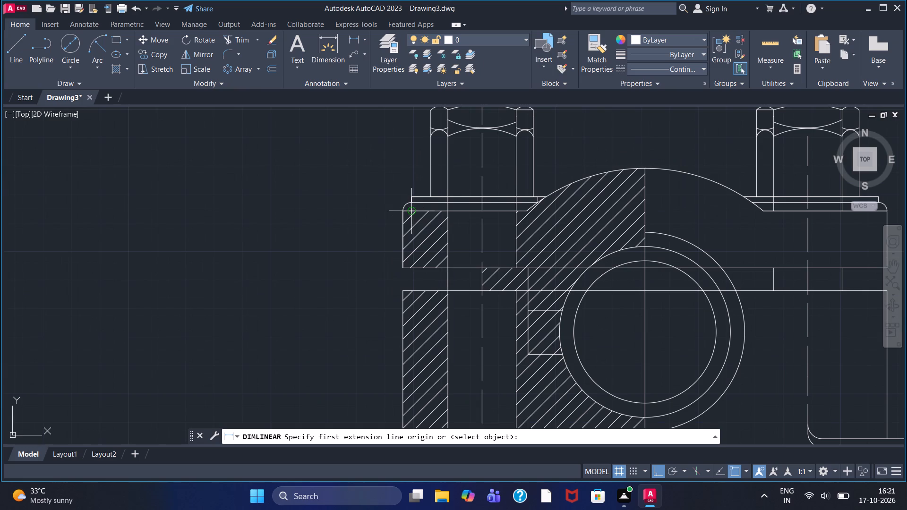
pyautogui.click(399, 212)
pyautogui.click(403, 264)
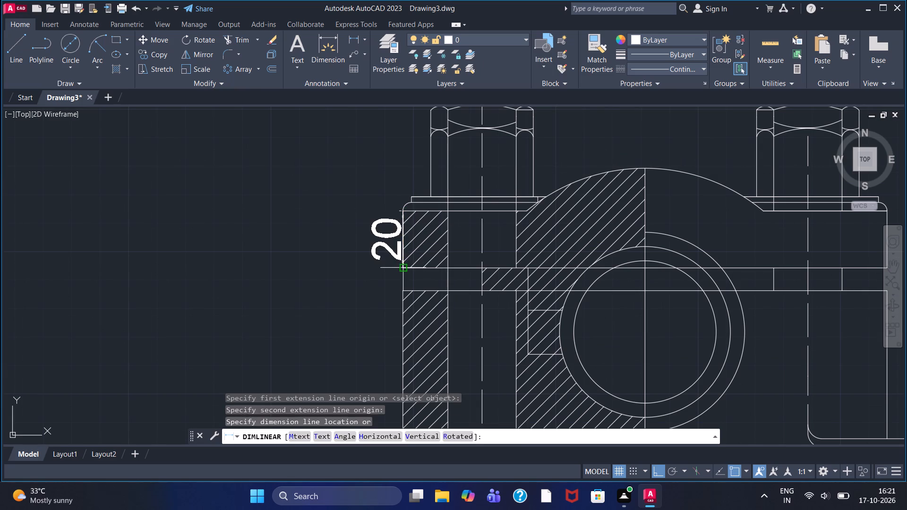
pyautogui.click(385, 239)
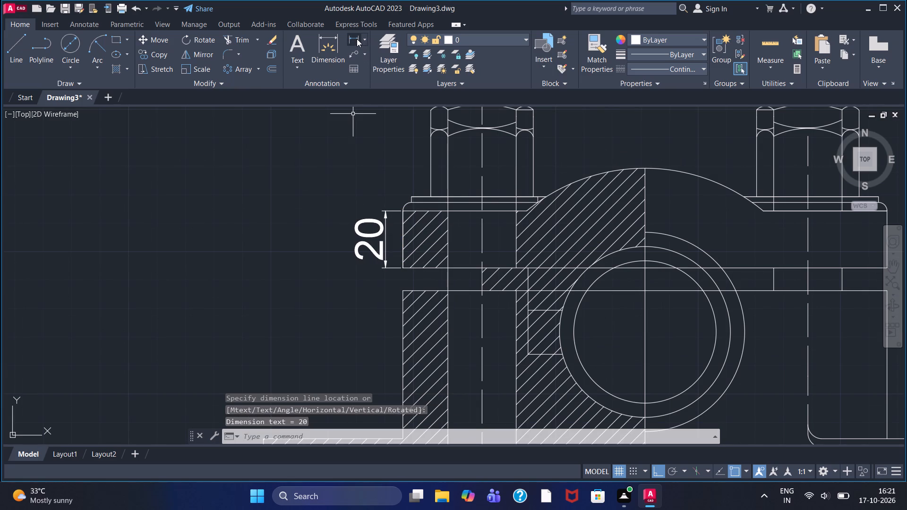
# Add a vertical linear dimension for the lower body's left edge, from its top corner down to the base flange.
pyautogui.click(357, 39)
pyautogui.scroll(-1, 335, 324)
pyautogui.moveTo(340, 318); pyautogui.dragTo(349, 253, button='middle')
pyautogui.scroll(-1, 349, 253)
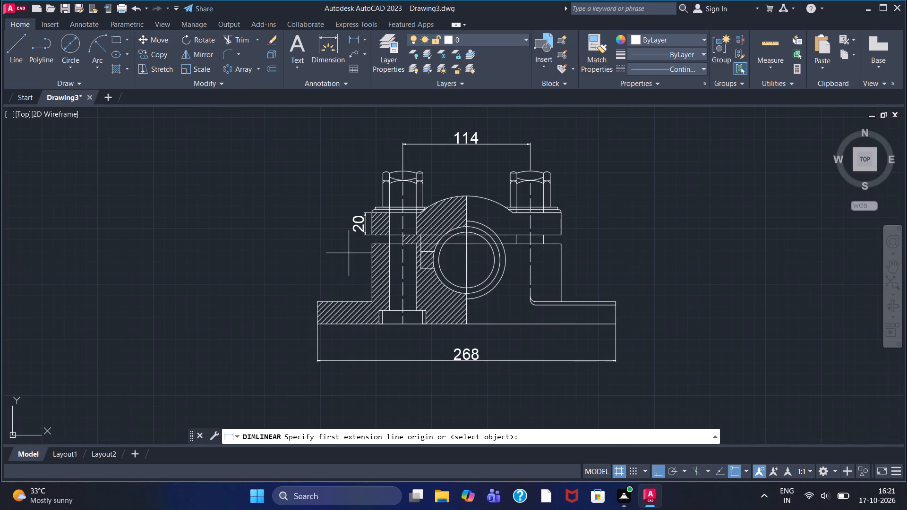
pyautogui.click(376, 246)
pyautogui.click(373, 293)
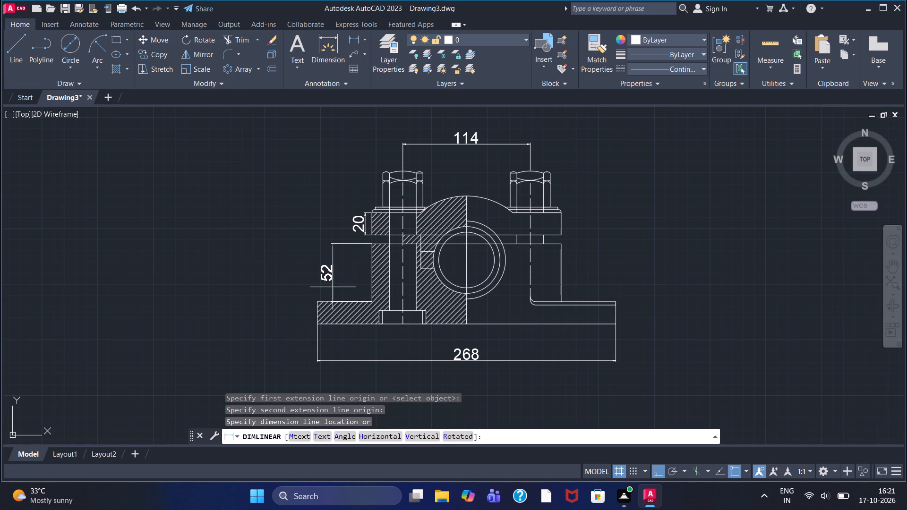
pyautogui.click(357, 283)
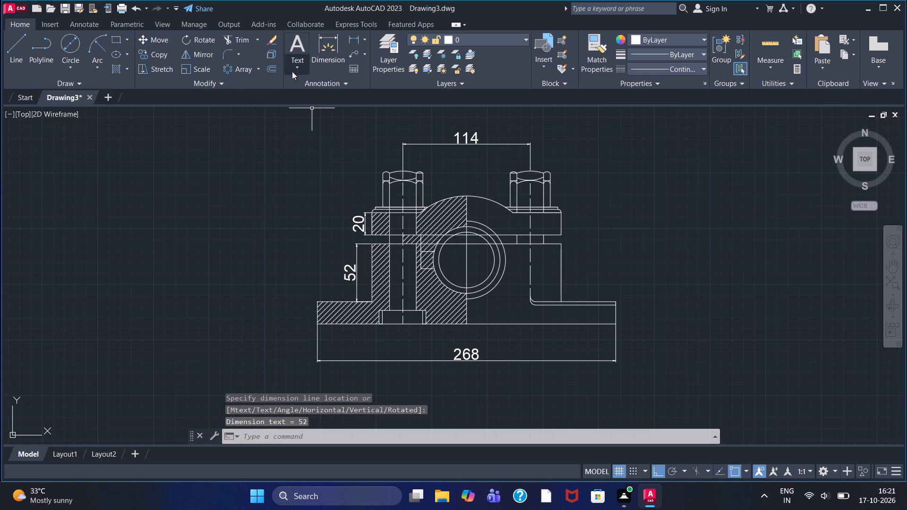
# Add a vertical linear dimension for the base flange's thickness at its left end.
pyautogui.click(352, 39)
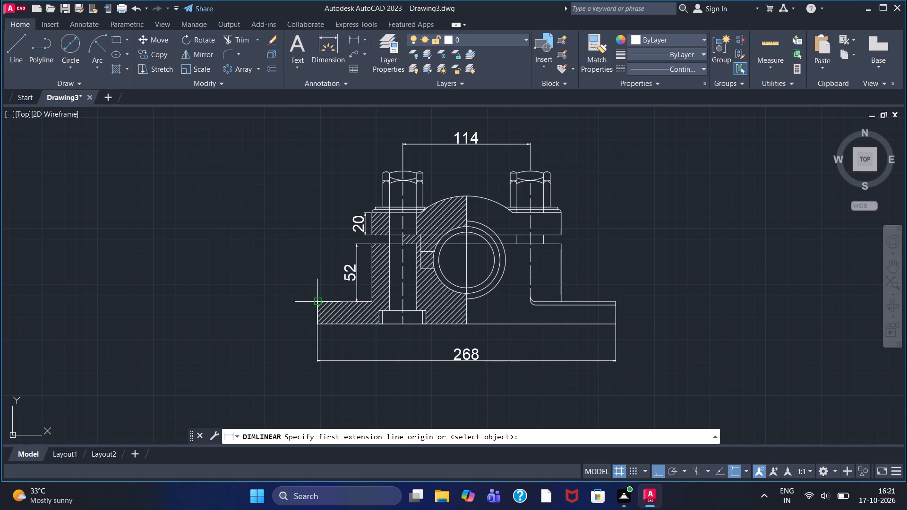
pyautogui.click(318, 303)
pyautogui.click(319, 322)
pyautogui.click(298, 318)
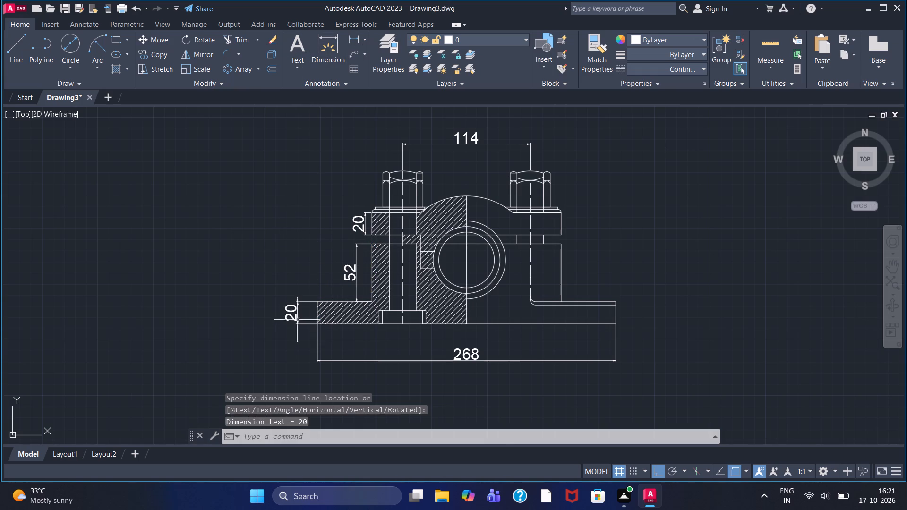
# Add a vertical linear dimension for the height of the cap's rounded upper corner on the hatched side, placed just outside it.
pyautogui.scroll(-1, 658, 309)
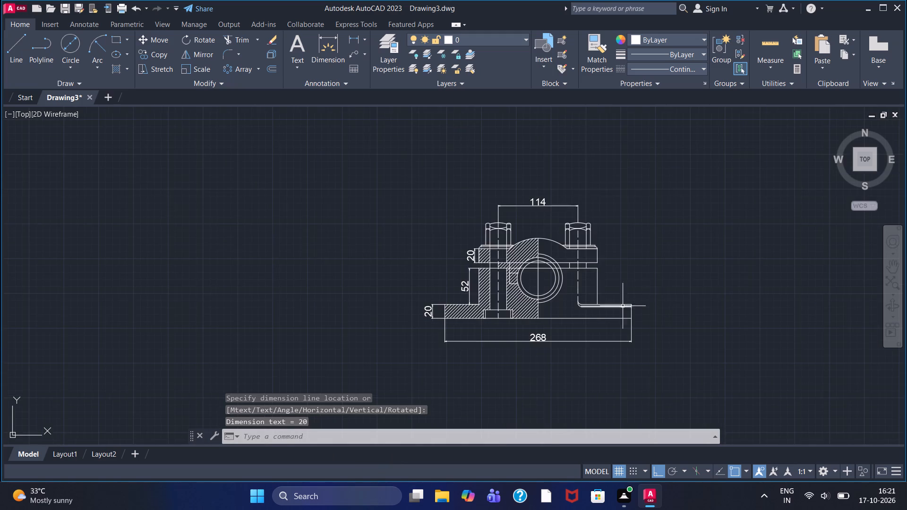
pyautogui.scroll(3, 623, 306)
pyautogui.scroll(-1, 548, 305)
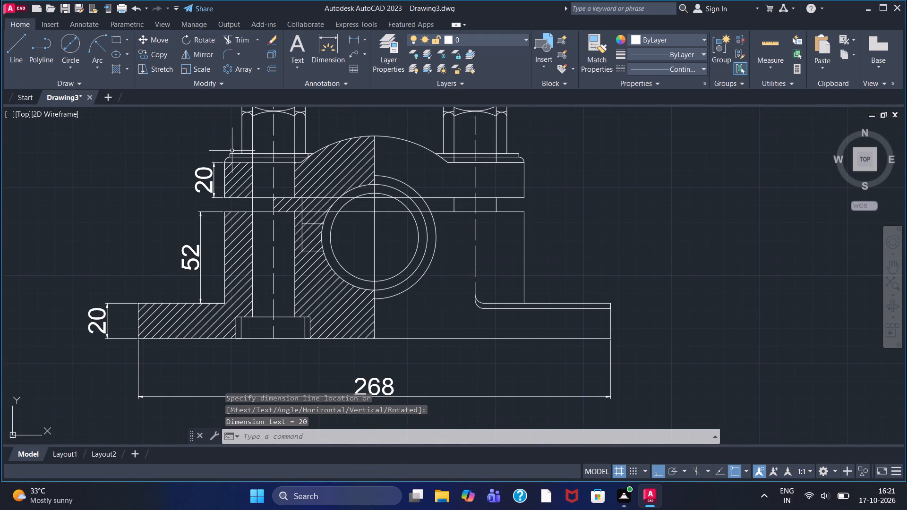
pyautogui.scroll(-1, 231, 152)
pyautogui.scroll(3, 220, 147)
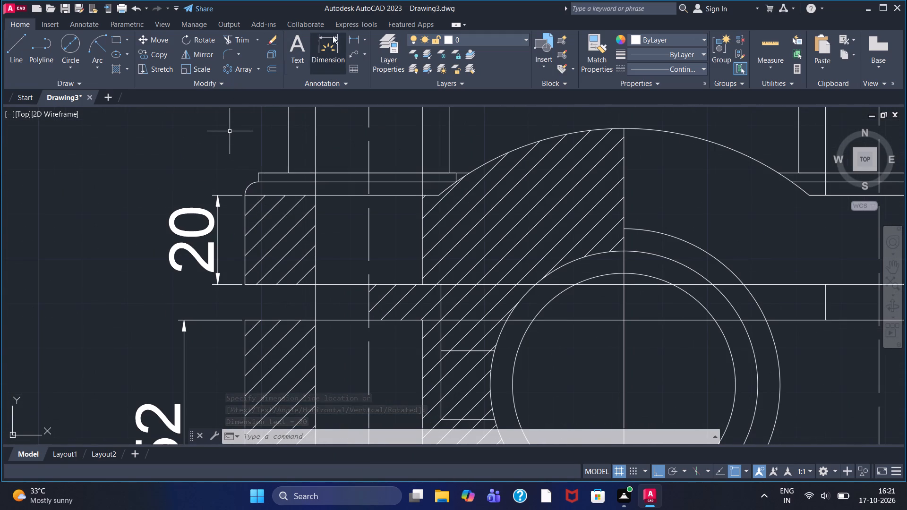
pyautogui.click(351, 36)
pyautogui.click(247, 201)
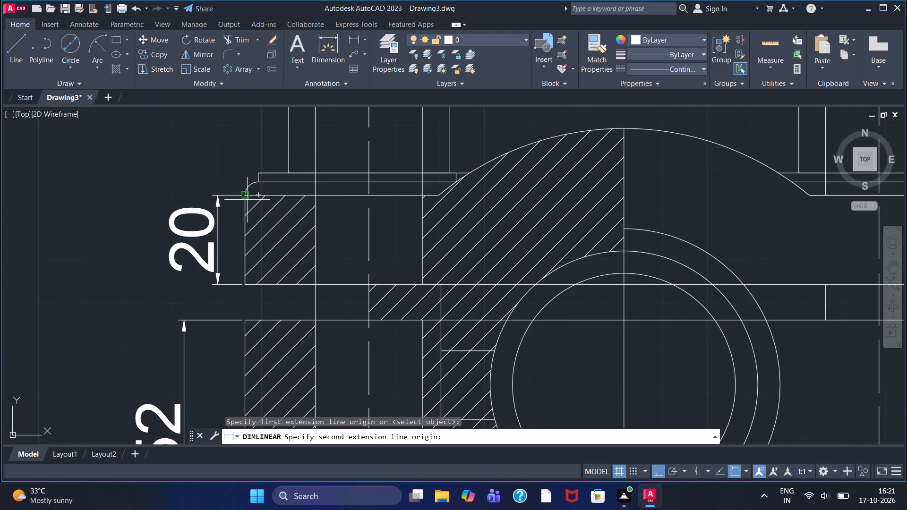
pyautogui.click(260, 185)
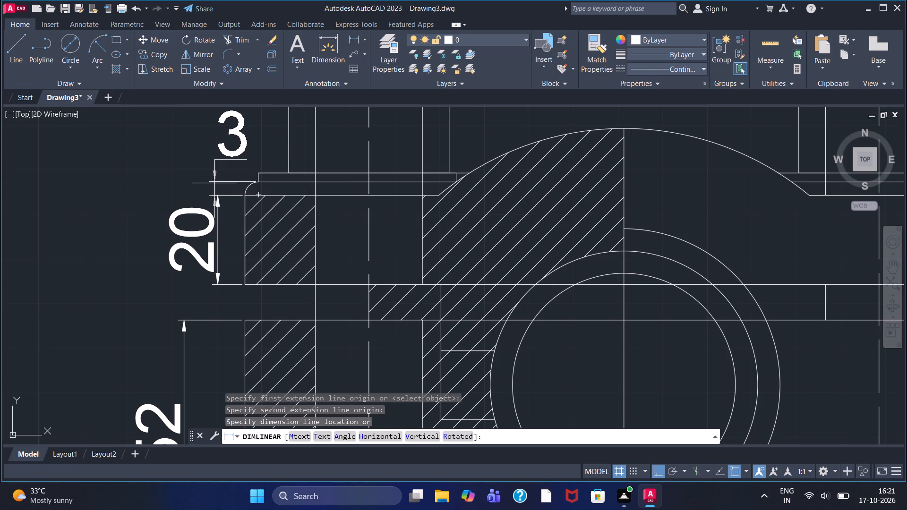
pyautogui.click(214, 183)
# Add a vertical linear dimension for the washer's thickness under the bolt on the unhatched side, placed outside the cap.
pyautogui.scroll(-1, 615, 184)
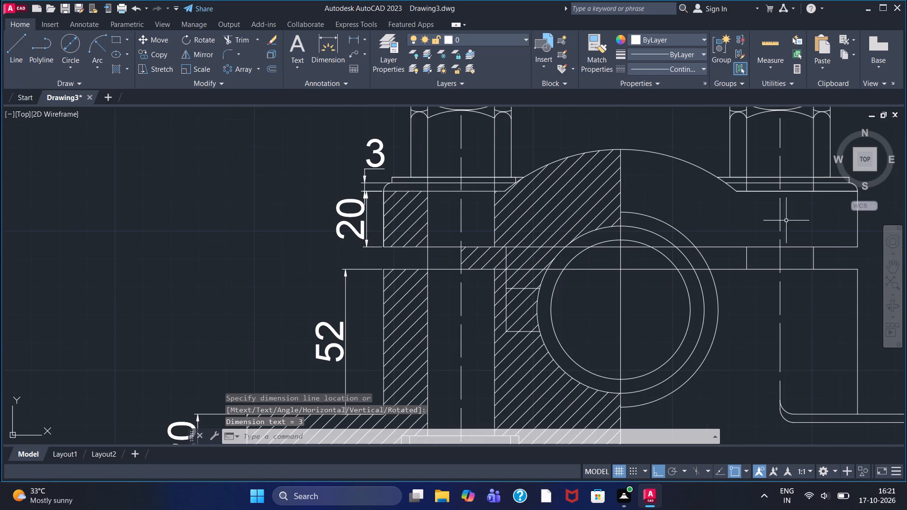
pyautogui.scroll(-1, 757, 221)
pyautogui.scroll(2, 784, 196)
pyautogui.moveTo(853, 247); pyautogui.dragTo(829, 244, button='middle')
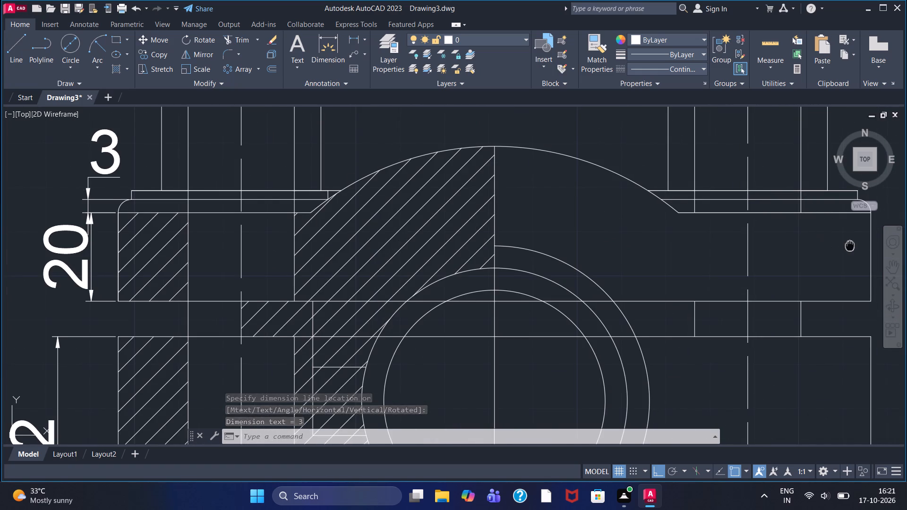
pyautogui.moveTo(829, 244); pyautogui.dragTo(722, 233, button='middle')
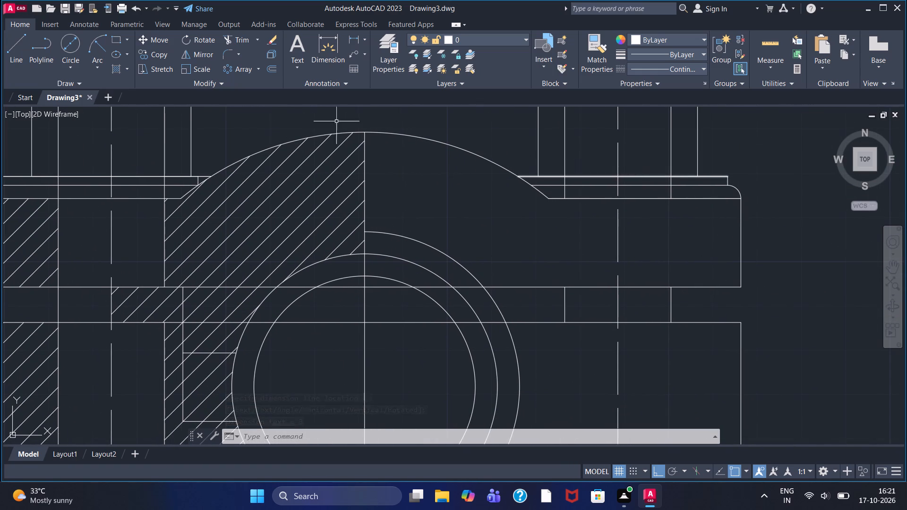
pyautogui.click(353, 34)
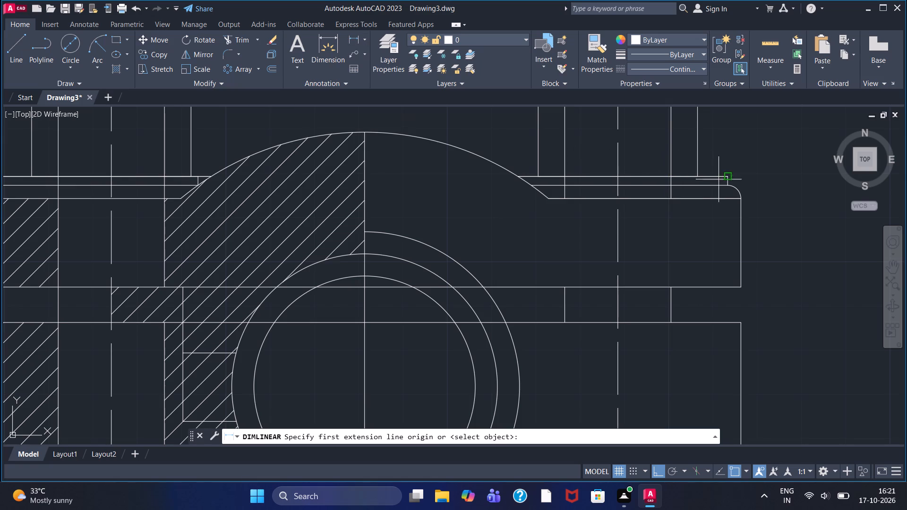
pyautogui.click(724, 186)
pyautogui.doubleClick(725, 172)
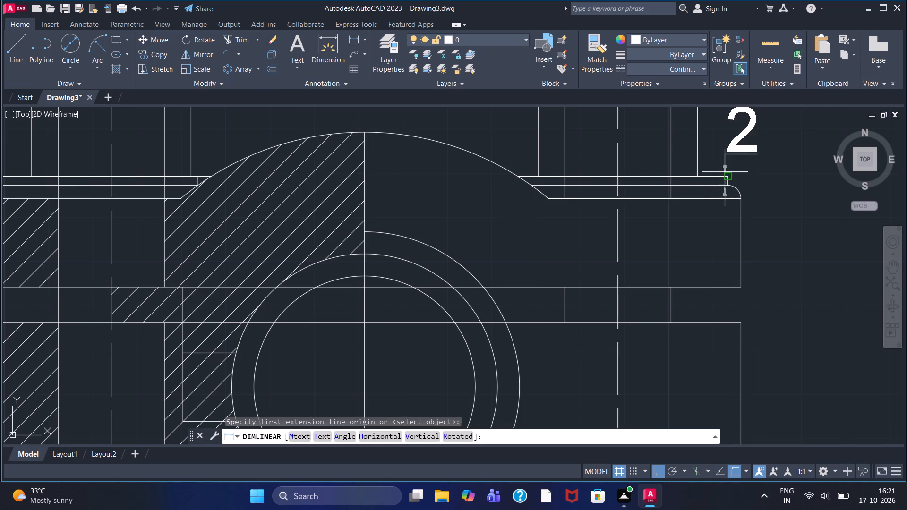
pyautogui.click(798, 173)
# Add a radius dimension to the cap's top arc, with its text above the arc between the two bolts.
pyautogui.scroll(-2, 761, 161)
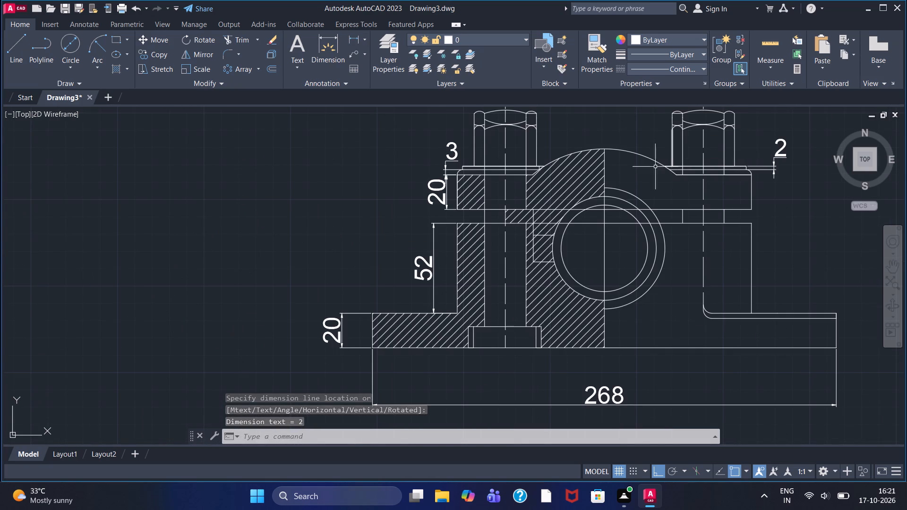
pyautogui.moveTo(595, 131); pyautogui.dragTo(584, 171, button='middle')
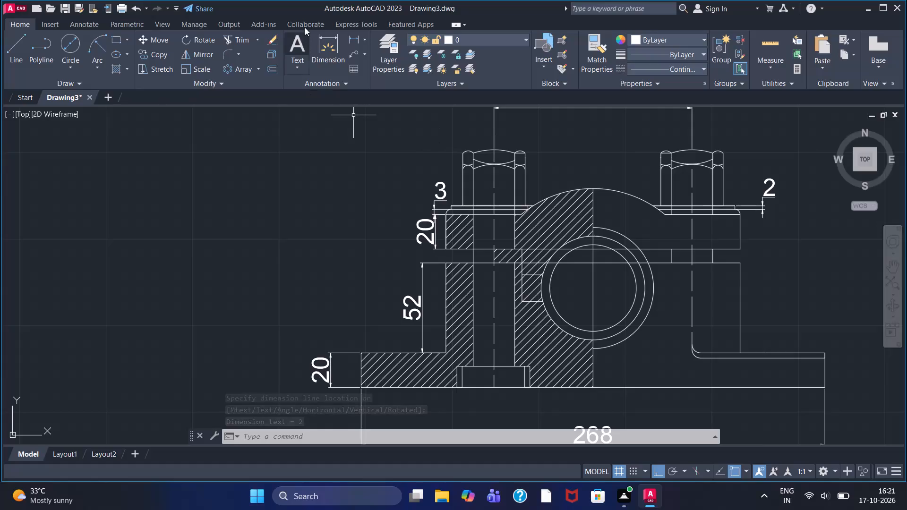
pyautogui.click(362, 38)
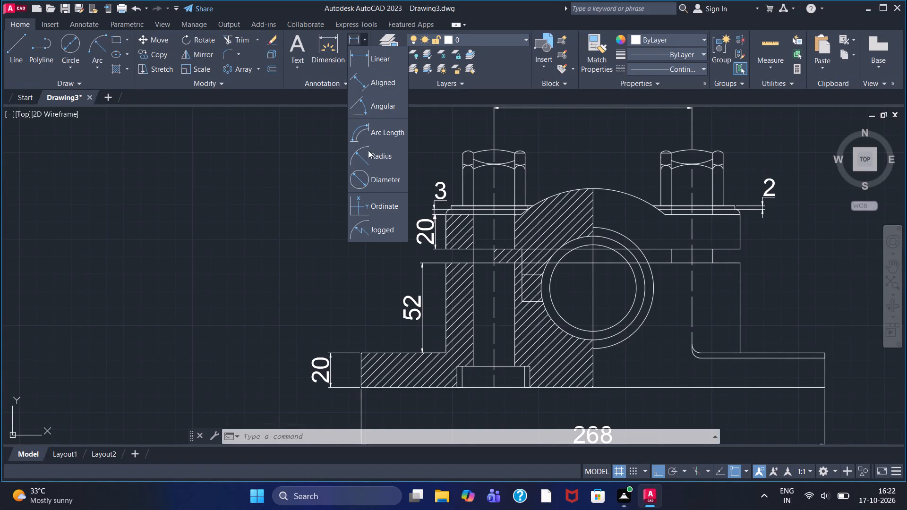
pyautogui.click(369, 153)
pyautogui.doubleClick(573, 189)
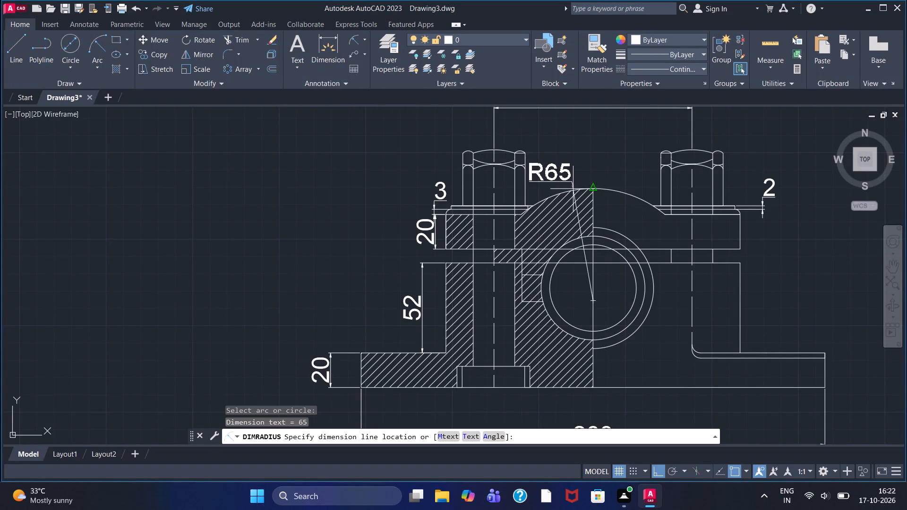
pyautogui.click(607, 148)
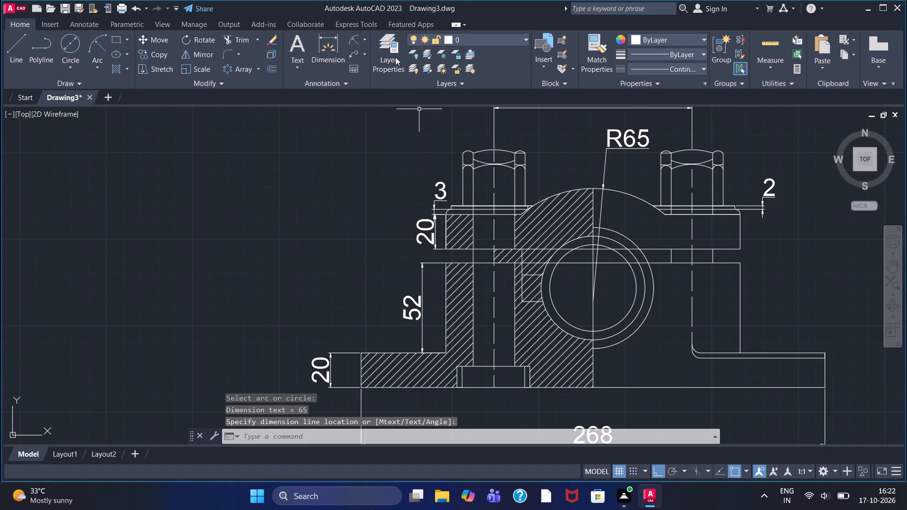
# Add a diameter dimension to the outermost bearing arc, with its text outside the arc on the unhatched side of the cap.
pyautogui.click(363, 37)
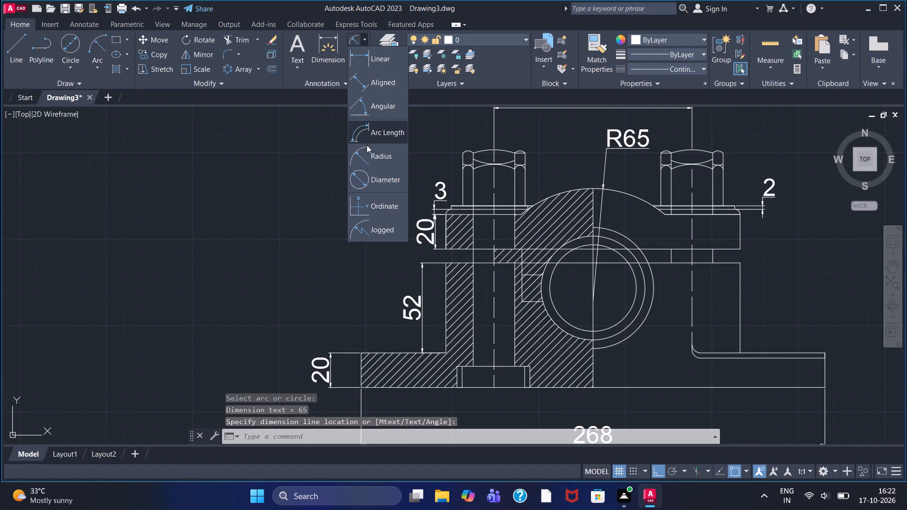
pyautogui.click(370, 172)
pyautogui.scroll(-1, 650, 292)
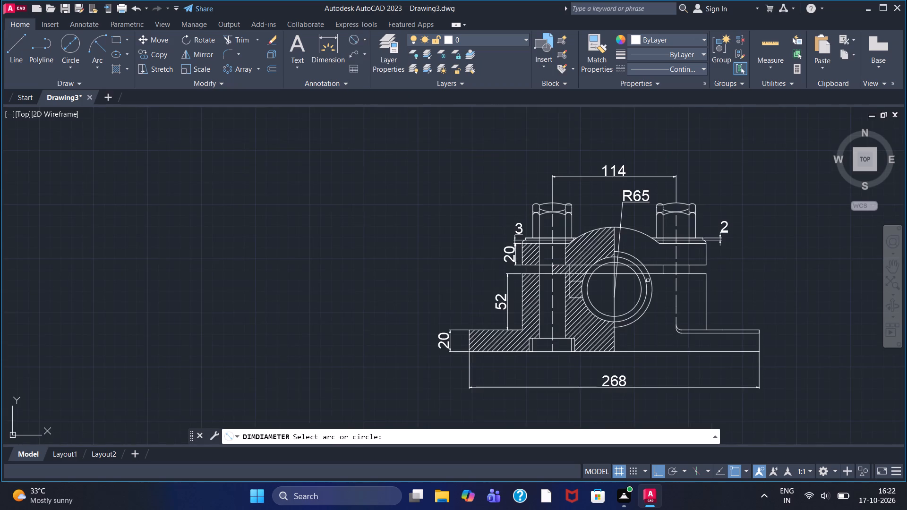
pyautogui.scroll(3, 648, 280)
pyautogui.click(647, 274)
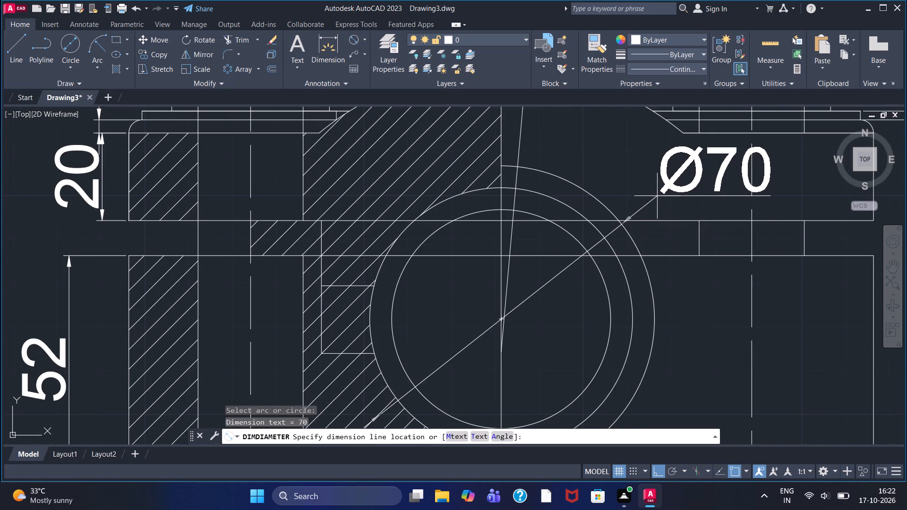
pyautogui.click(657, 196)
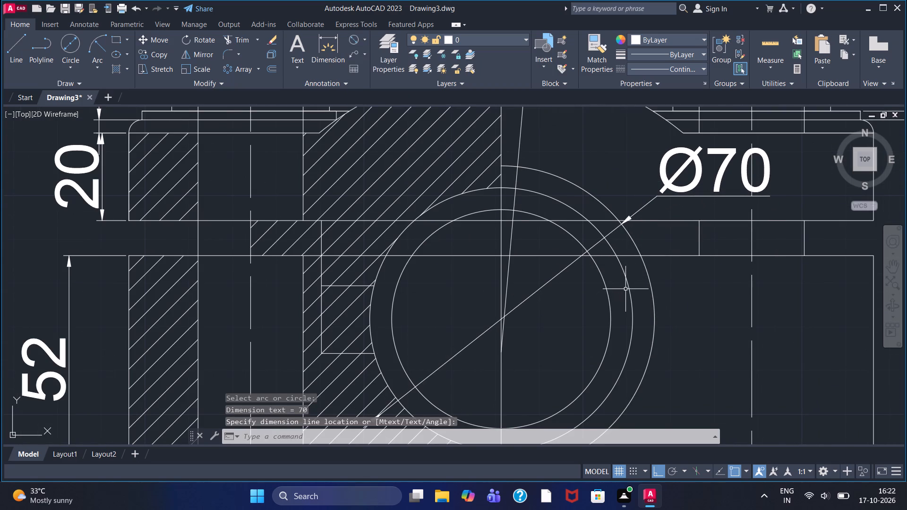
# Add a diameter dimension to the middle bearing circle, aligned along the vertical centreline with its text inside the bore.
pyautogui.click(350, 37)
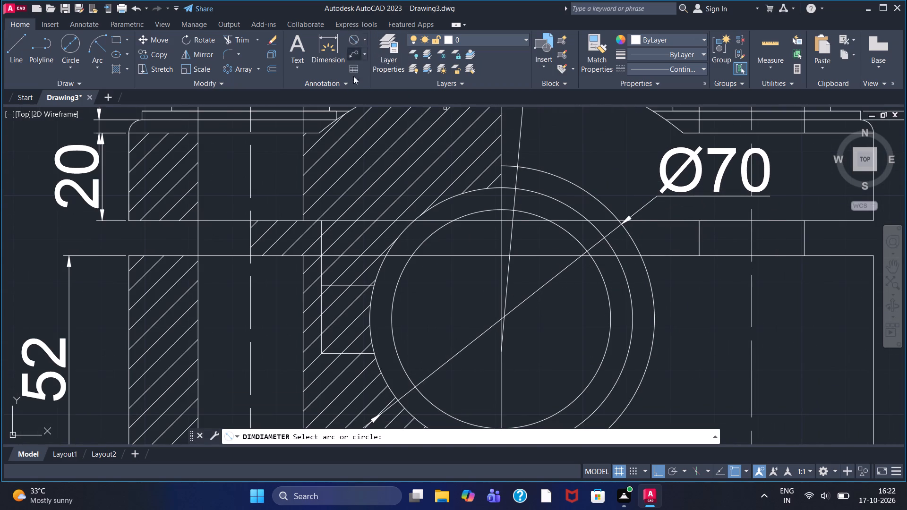
pyautogui.click(624, 267)
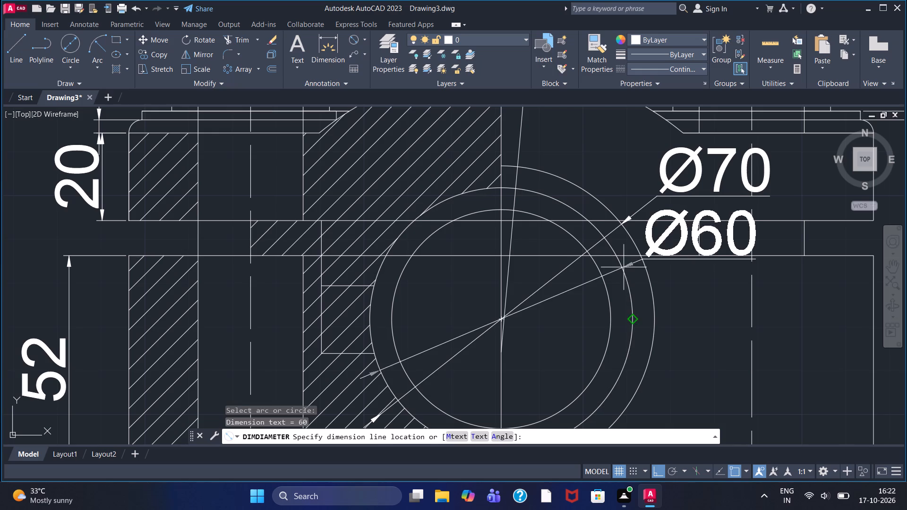
pyautogui.click(678, 261)
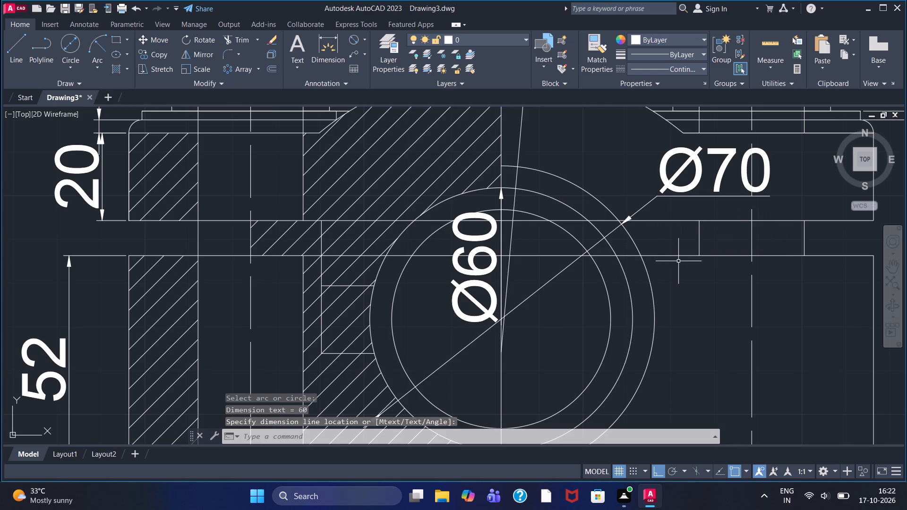
# Add a diameter dimension to the innermost bearing circle, with its text outside the circles on the unhatched side.
pyautogui.click(359, 36)
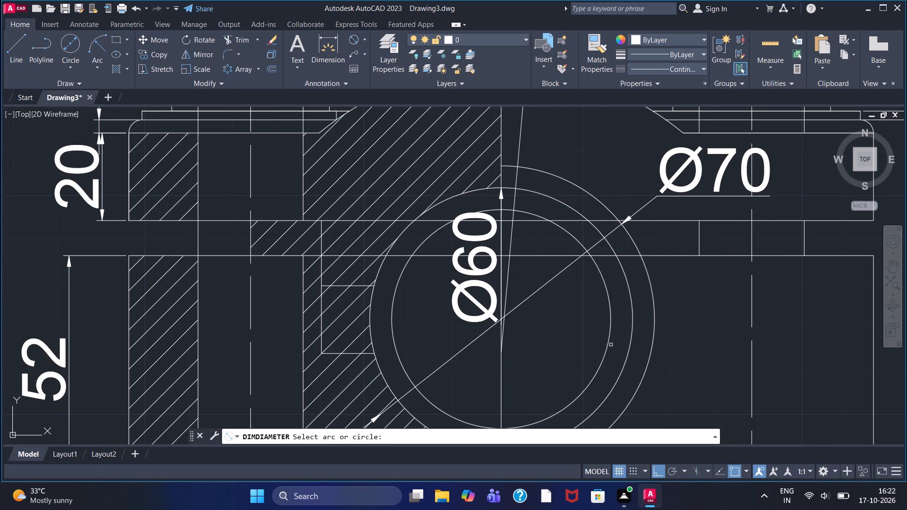
pyautogui.click(608, 341)
pyautogui.doubleClick(675, 304)
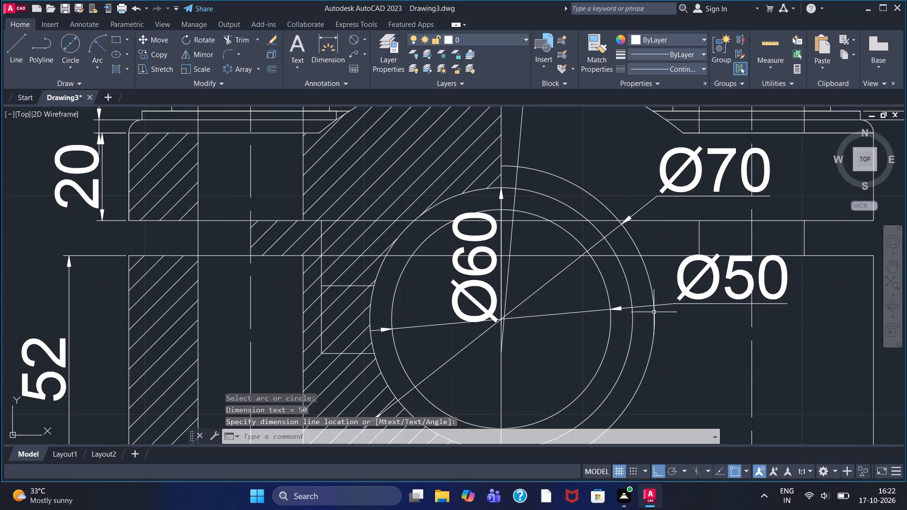
# Modify the ISO-25 dimension style to a text height of 5 and set it as the current style.
pyautogui.scroll(-2, 649, 322)
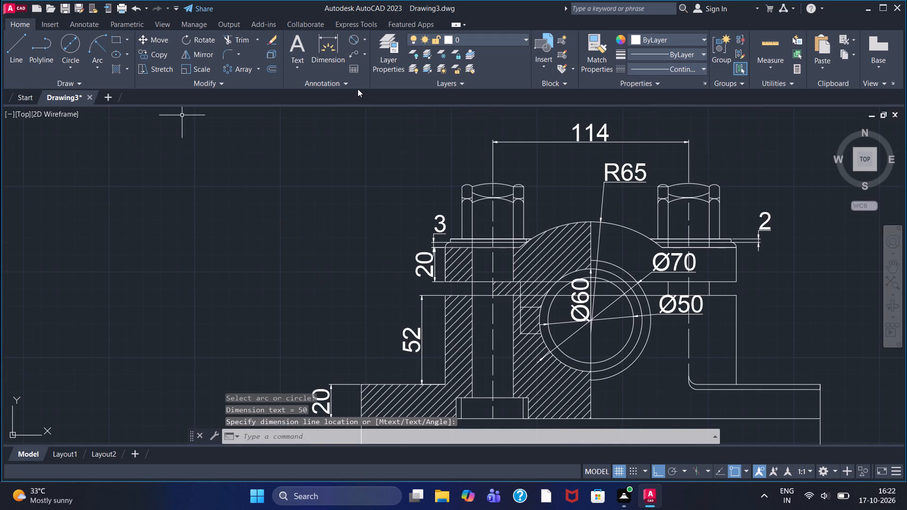
pyautogui.click(346, 85)
pyautogui.click(286, 112)
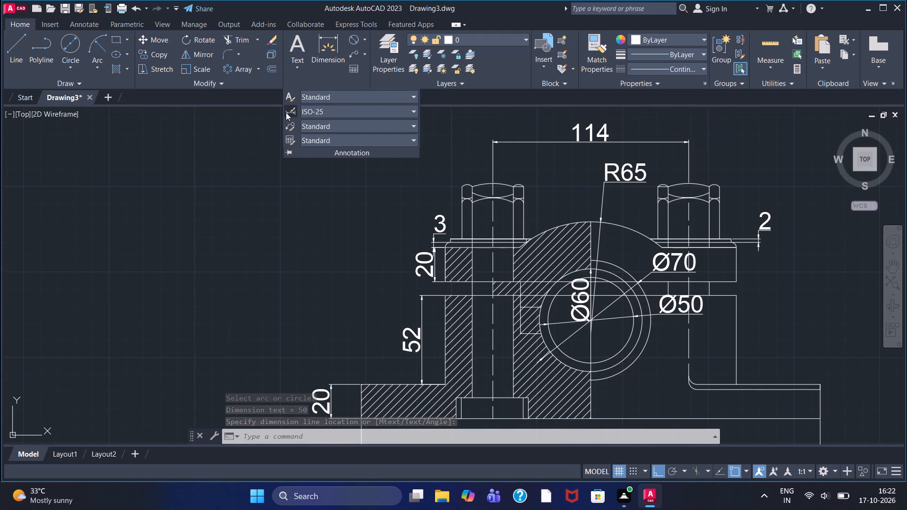
pyautogui.click(570, 219)
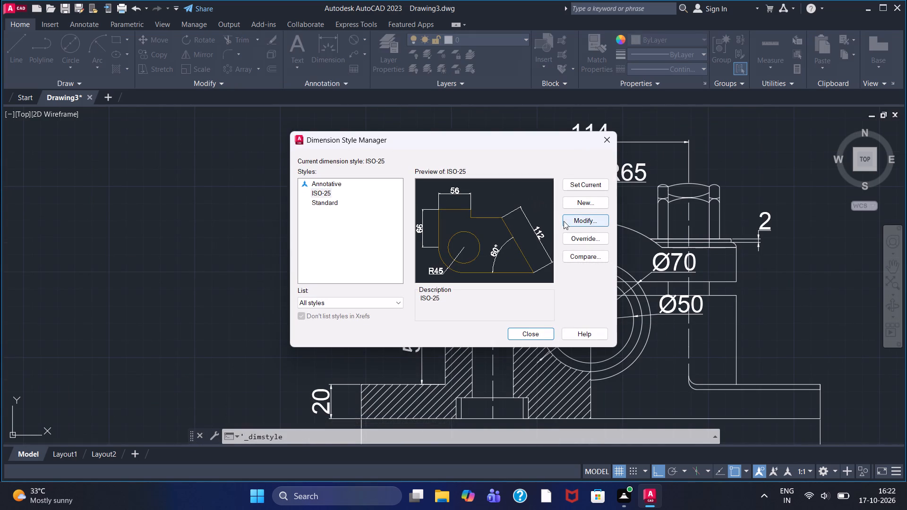
pyautogui.moveTo(427, 195); pyautogui.dragTo(382, 205)
pyautogui.click(382, 205)
pyautogui.moveTo(421, 200); pyautogui.dragTo(383, 203)
pyautogui.press('5')
pyautogui.press('Return')
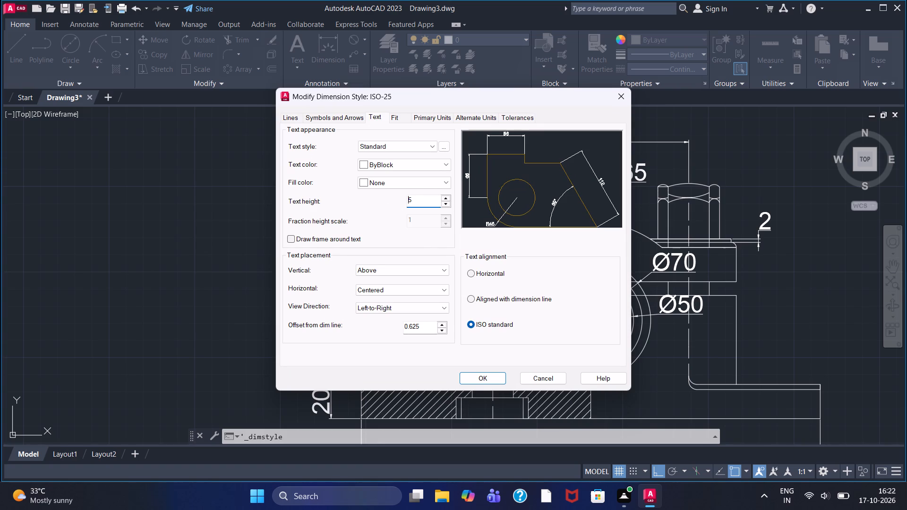
pyautogui.click(465, 376)
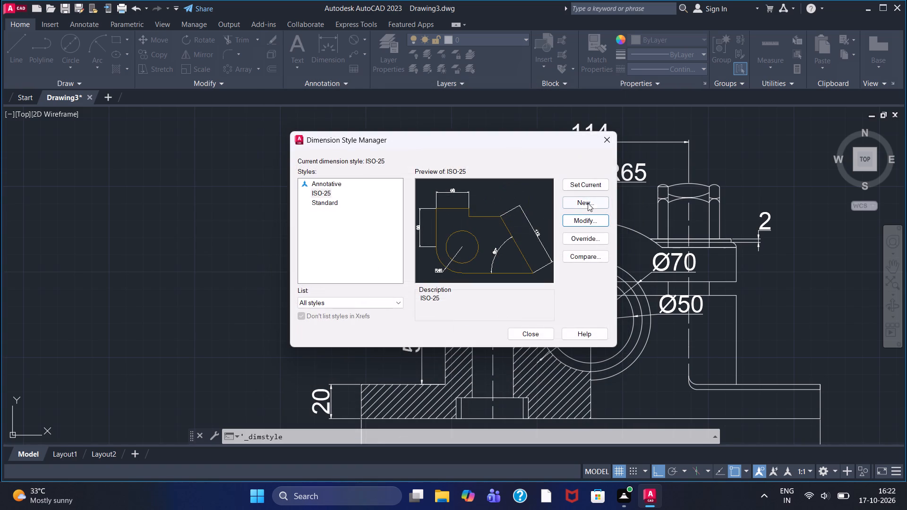
pyautogui.click(586, 187)
pyautogui.click(541, 335)
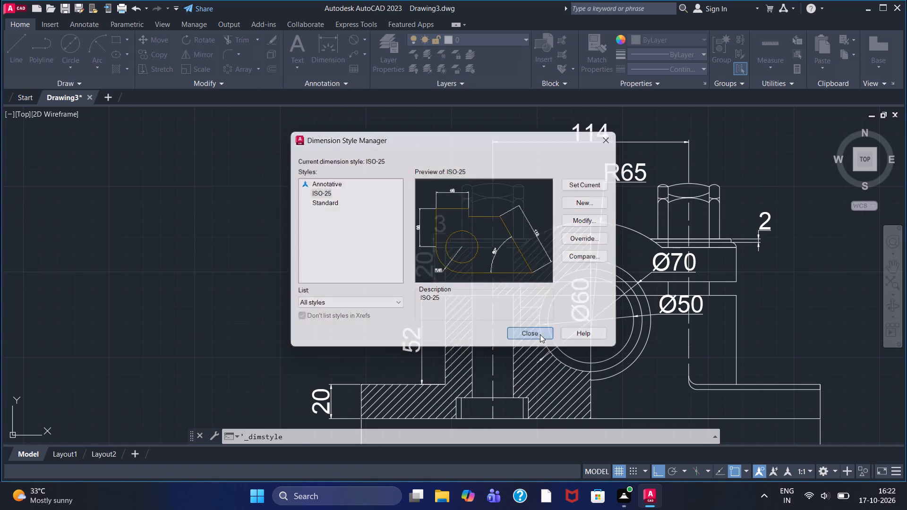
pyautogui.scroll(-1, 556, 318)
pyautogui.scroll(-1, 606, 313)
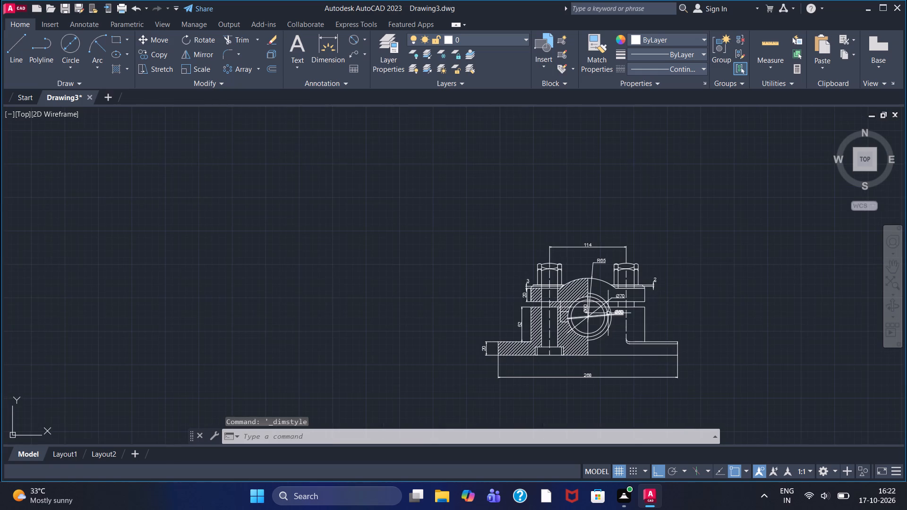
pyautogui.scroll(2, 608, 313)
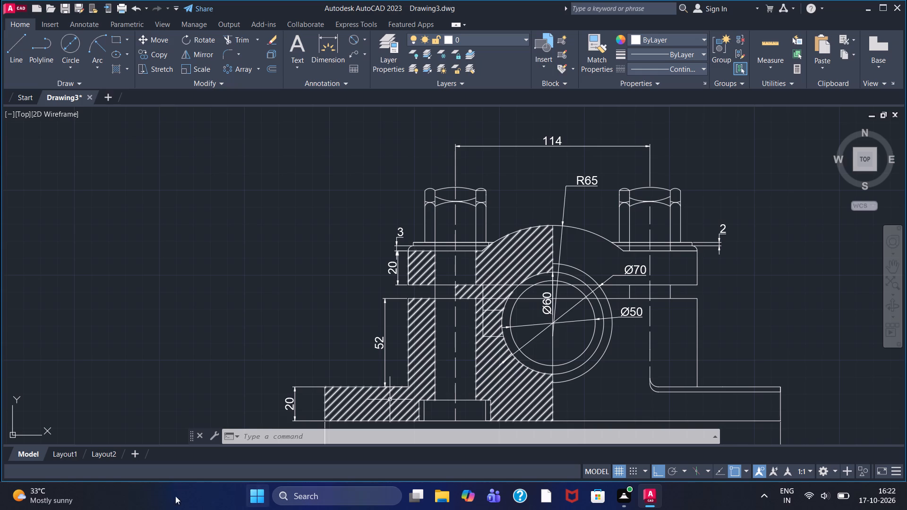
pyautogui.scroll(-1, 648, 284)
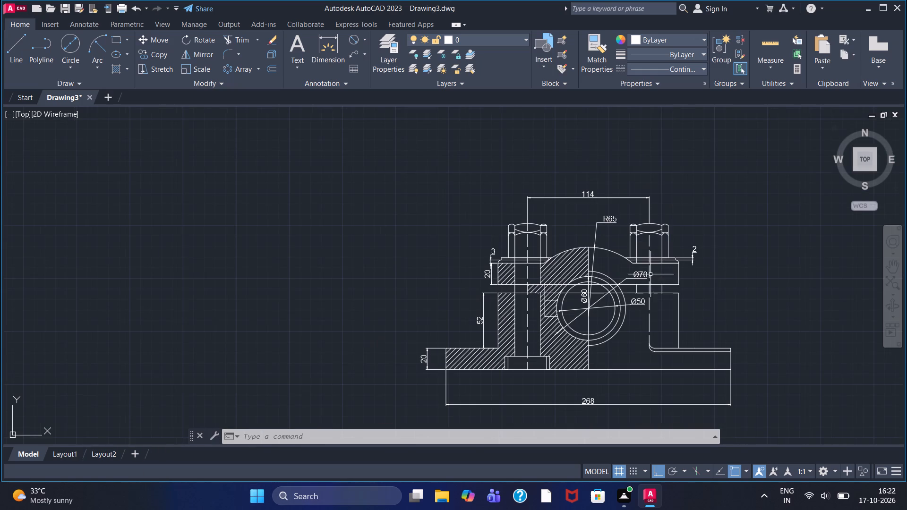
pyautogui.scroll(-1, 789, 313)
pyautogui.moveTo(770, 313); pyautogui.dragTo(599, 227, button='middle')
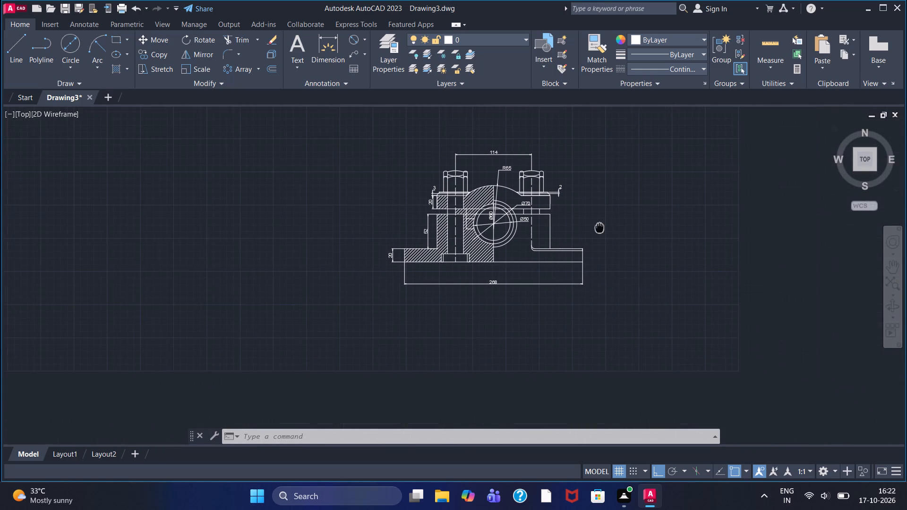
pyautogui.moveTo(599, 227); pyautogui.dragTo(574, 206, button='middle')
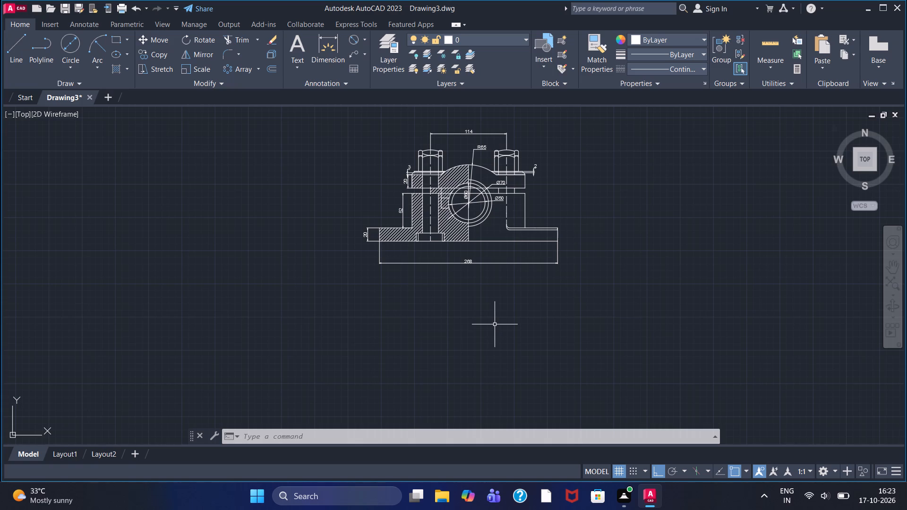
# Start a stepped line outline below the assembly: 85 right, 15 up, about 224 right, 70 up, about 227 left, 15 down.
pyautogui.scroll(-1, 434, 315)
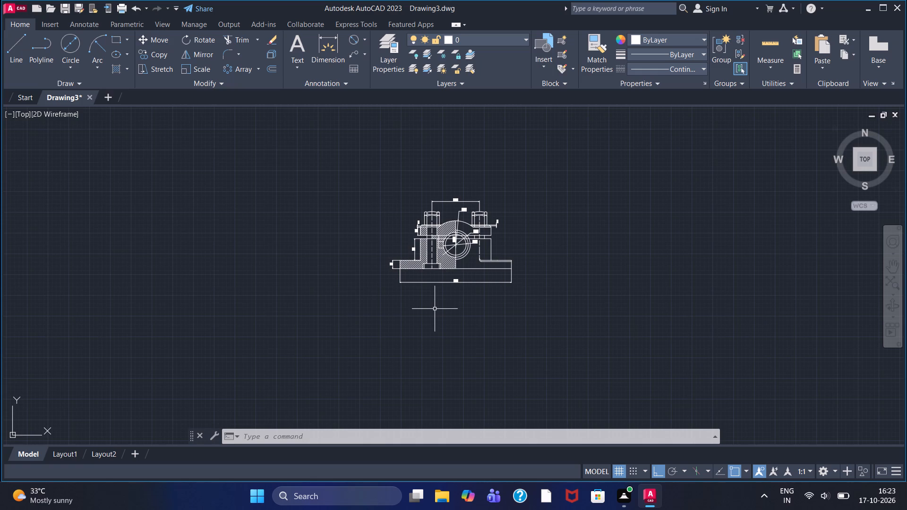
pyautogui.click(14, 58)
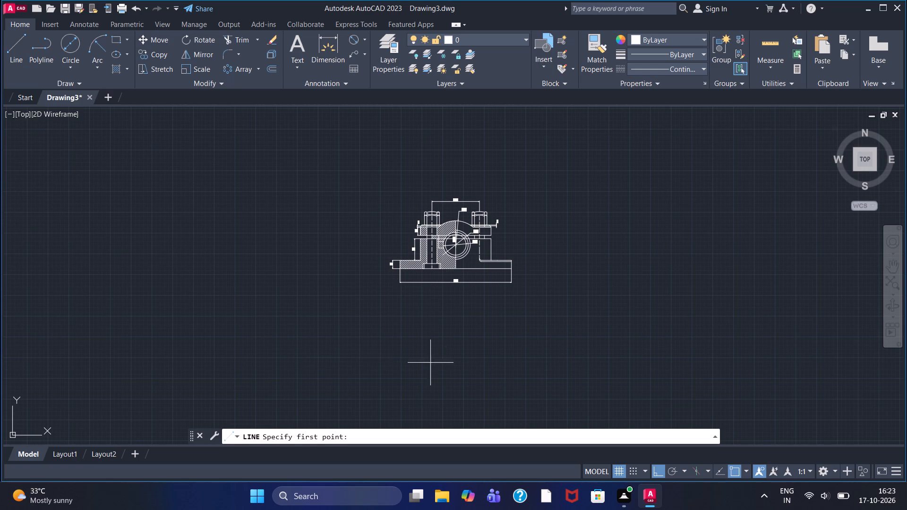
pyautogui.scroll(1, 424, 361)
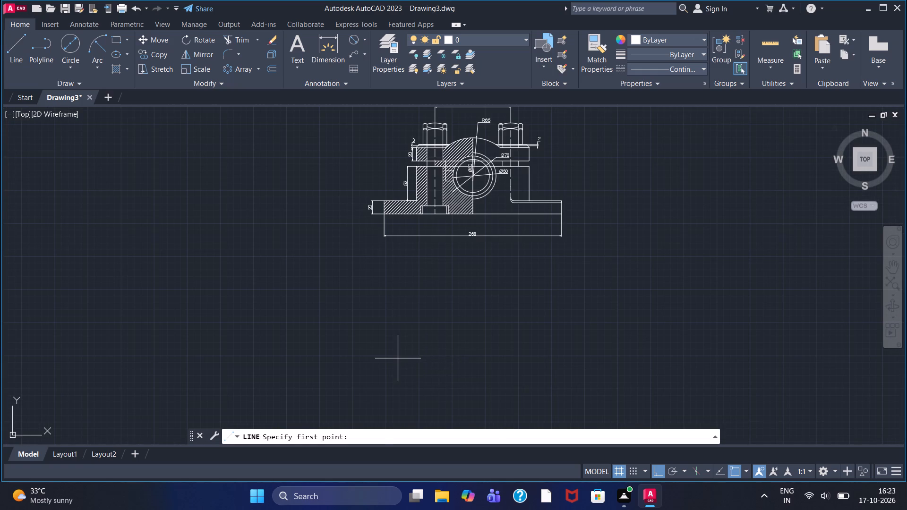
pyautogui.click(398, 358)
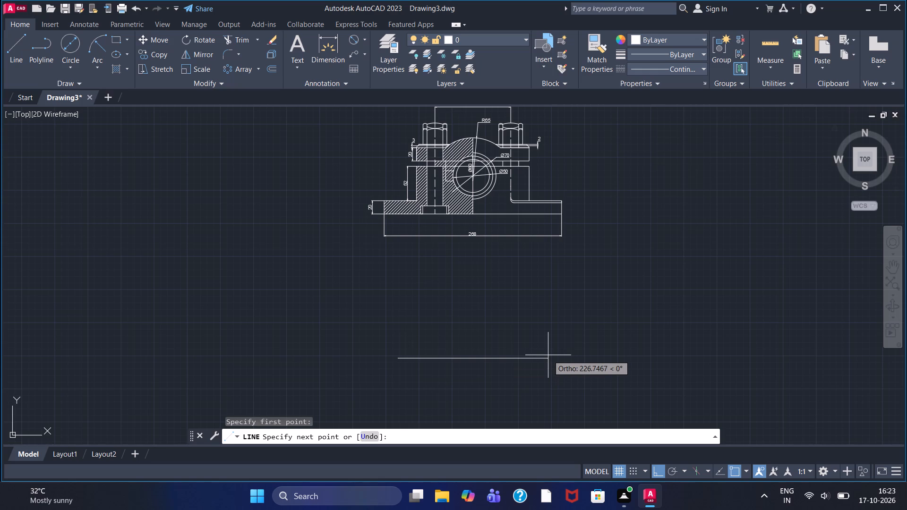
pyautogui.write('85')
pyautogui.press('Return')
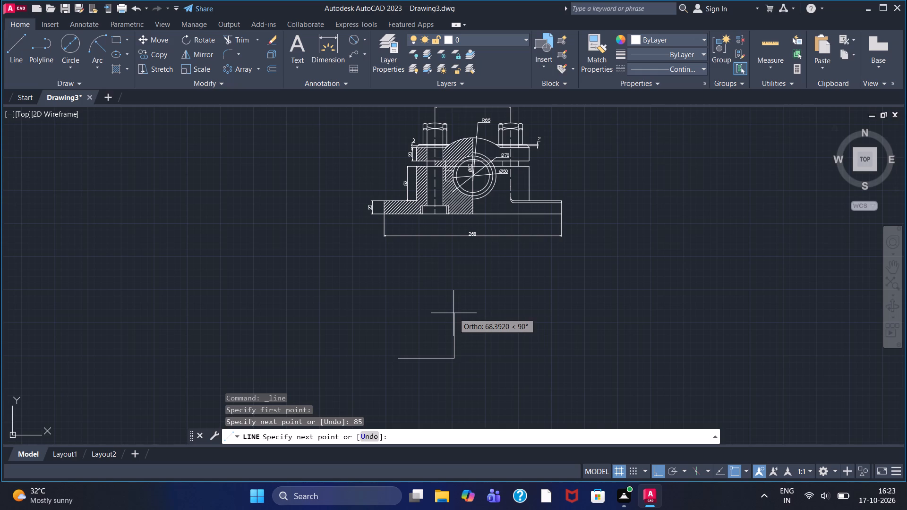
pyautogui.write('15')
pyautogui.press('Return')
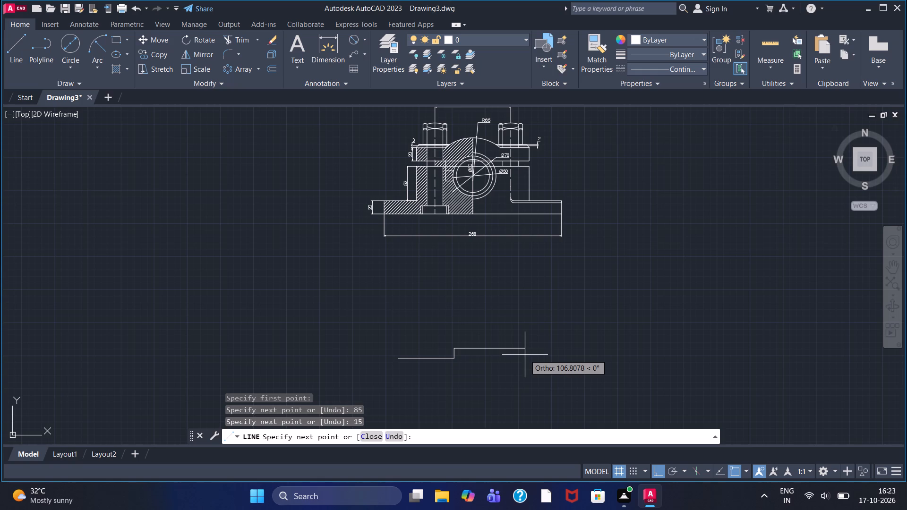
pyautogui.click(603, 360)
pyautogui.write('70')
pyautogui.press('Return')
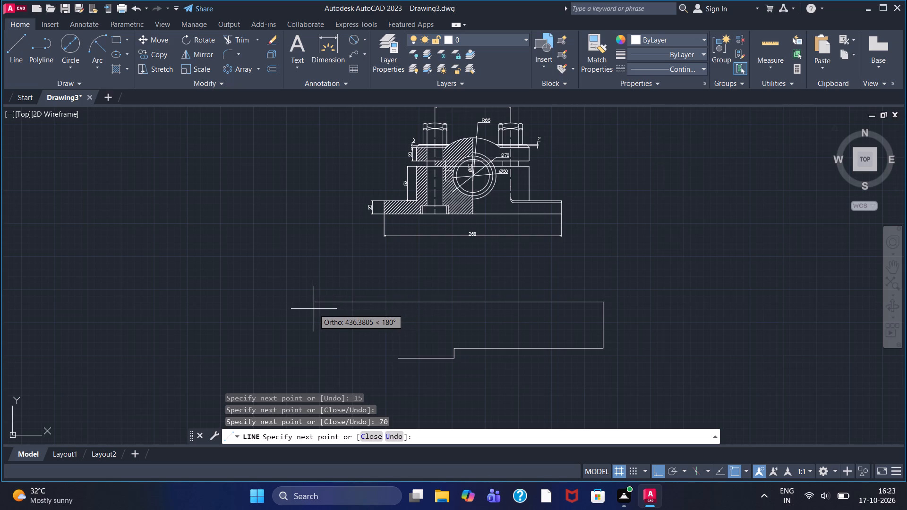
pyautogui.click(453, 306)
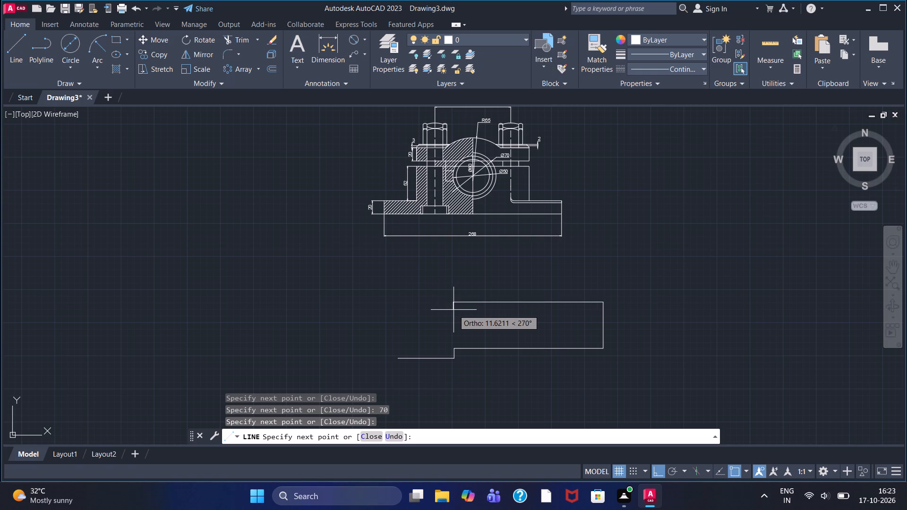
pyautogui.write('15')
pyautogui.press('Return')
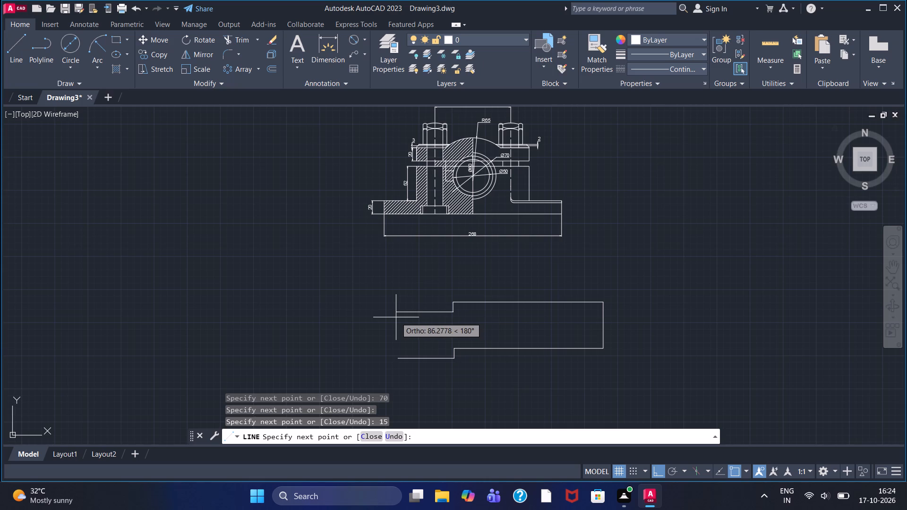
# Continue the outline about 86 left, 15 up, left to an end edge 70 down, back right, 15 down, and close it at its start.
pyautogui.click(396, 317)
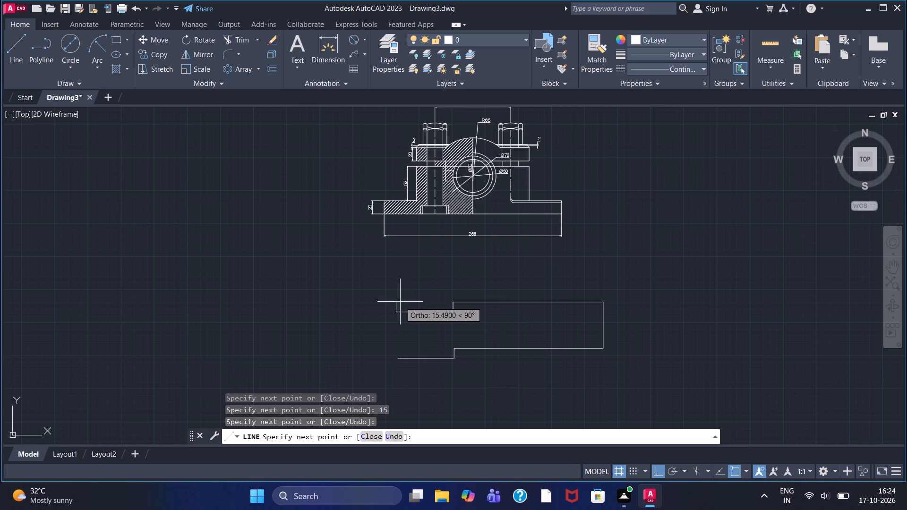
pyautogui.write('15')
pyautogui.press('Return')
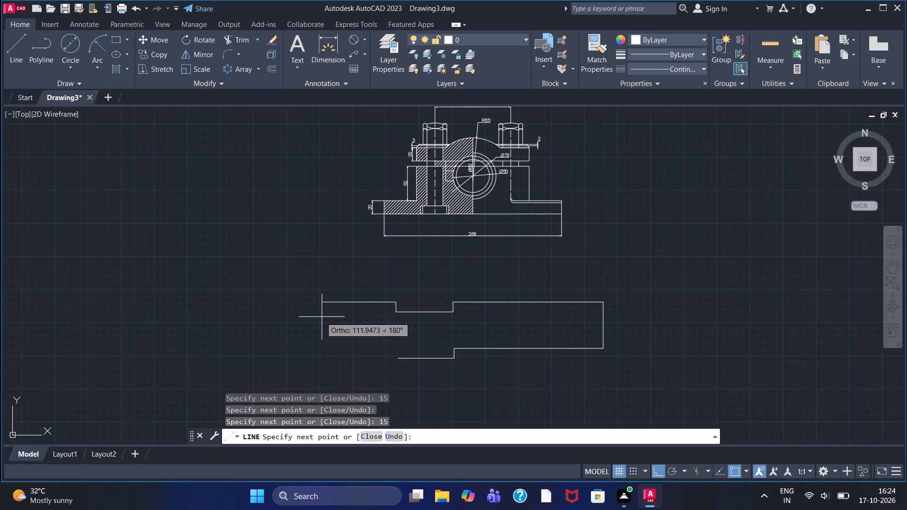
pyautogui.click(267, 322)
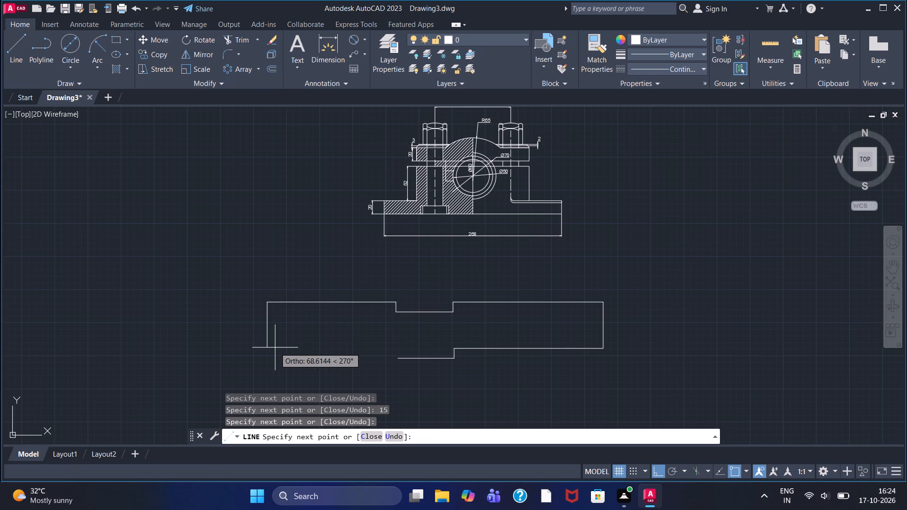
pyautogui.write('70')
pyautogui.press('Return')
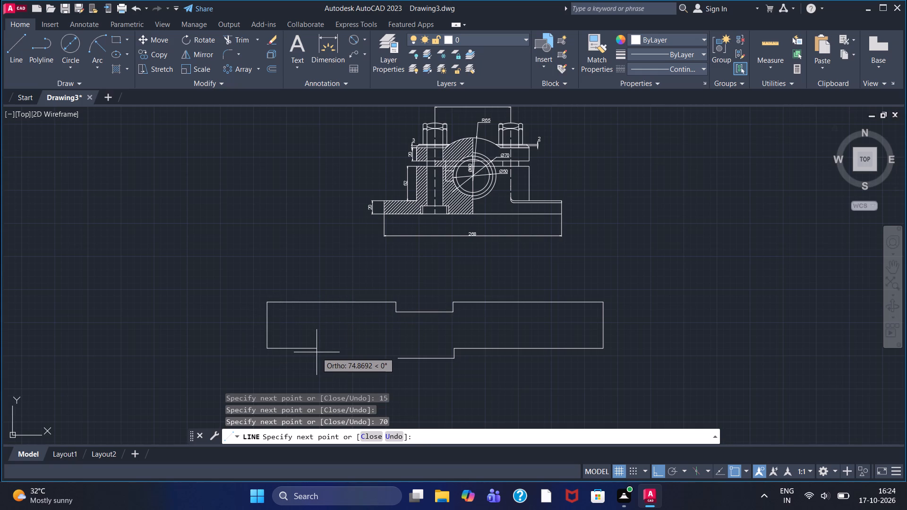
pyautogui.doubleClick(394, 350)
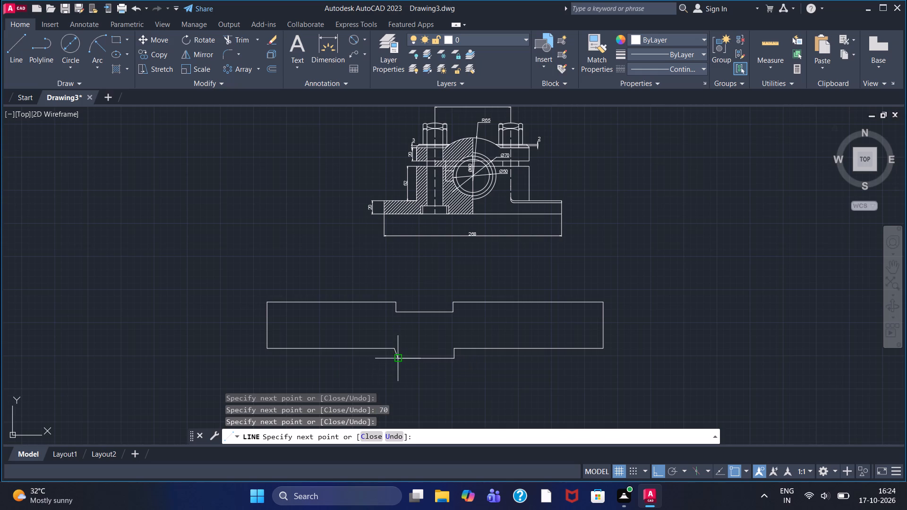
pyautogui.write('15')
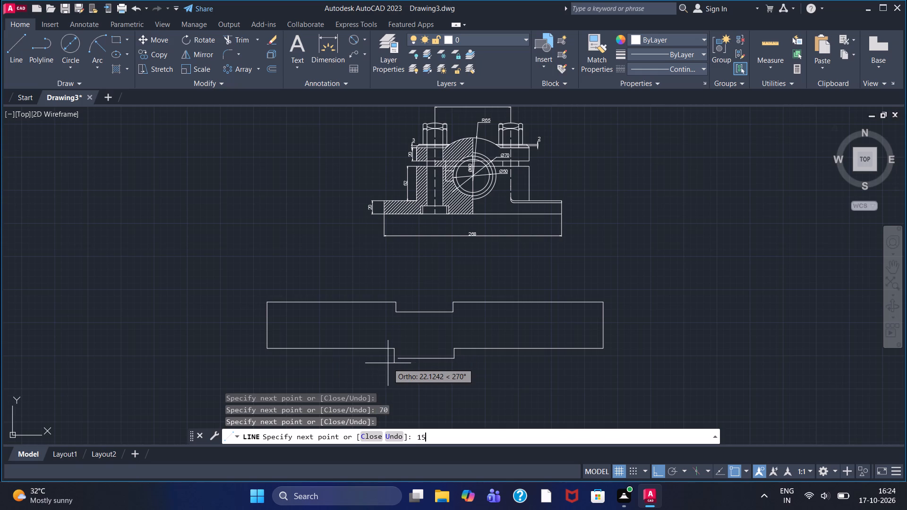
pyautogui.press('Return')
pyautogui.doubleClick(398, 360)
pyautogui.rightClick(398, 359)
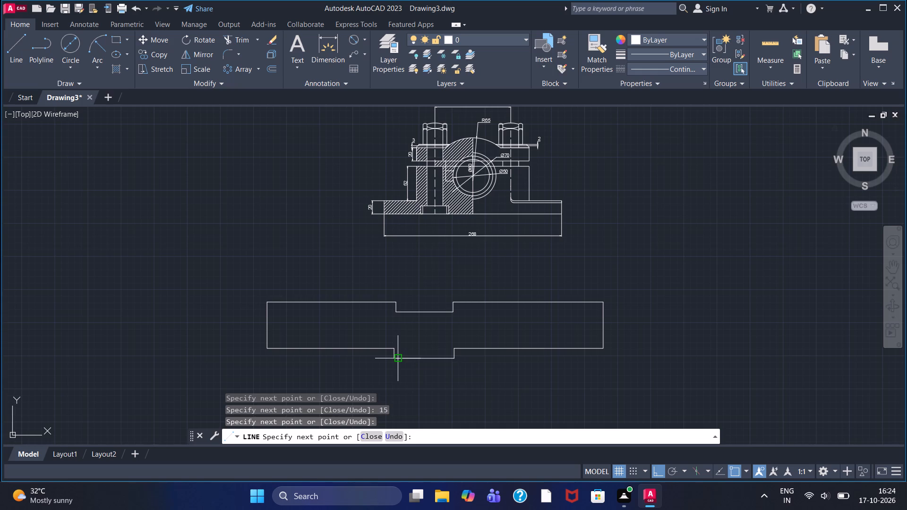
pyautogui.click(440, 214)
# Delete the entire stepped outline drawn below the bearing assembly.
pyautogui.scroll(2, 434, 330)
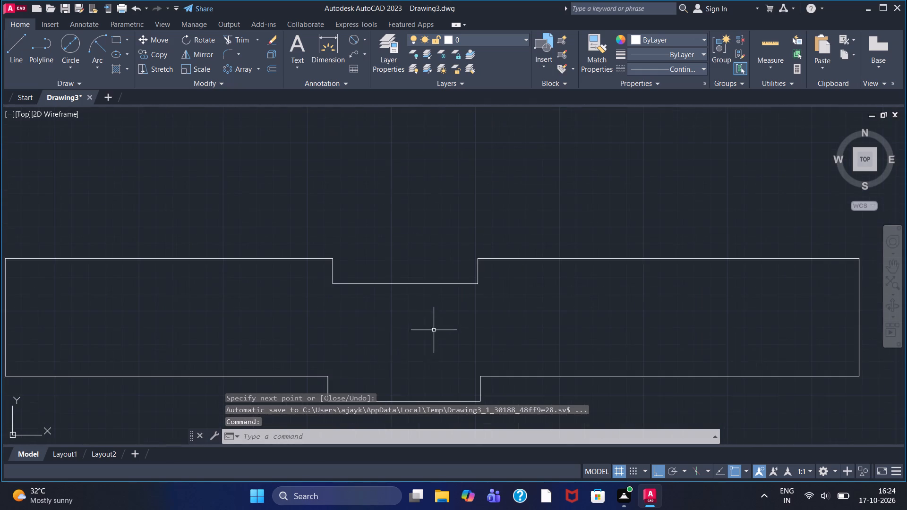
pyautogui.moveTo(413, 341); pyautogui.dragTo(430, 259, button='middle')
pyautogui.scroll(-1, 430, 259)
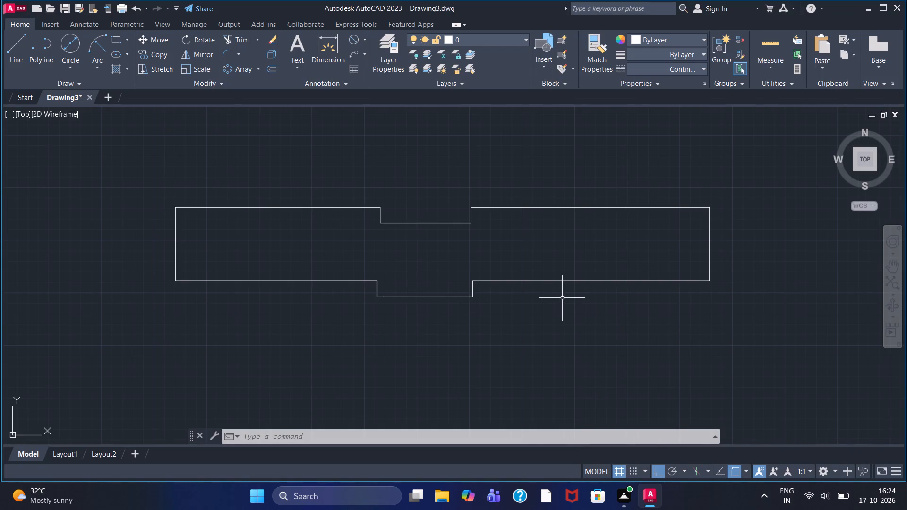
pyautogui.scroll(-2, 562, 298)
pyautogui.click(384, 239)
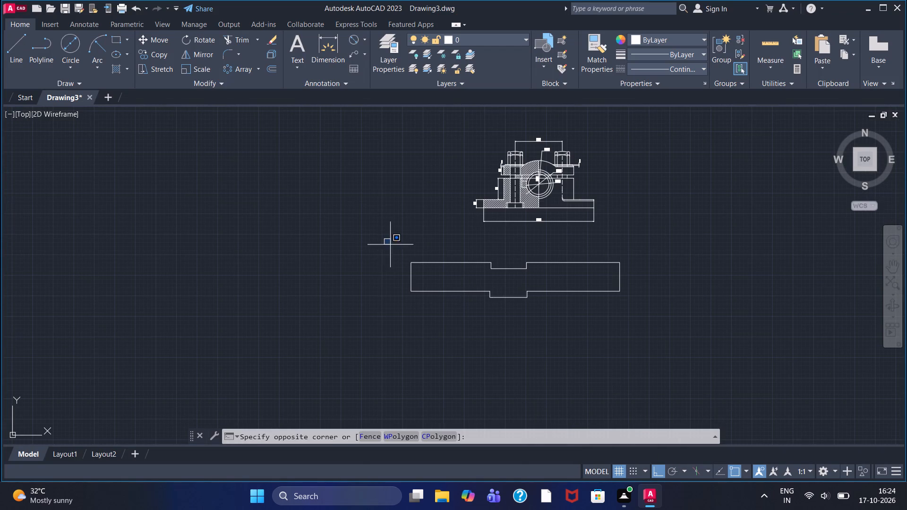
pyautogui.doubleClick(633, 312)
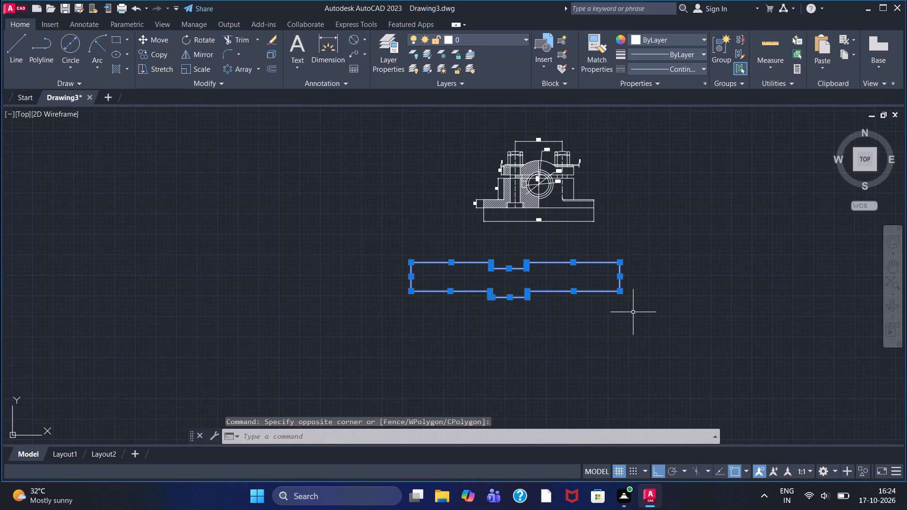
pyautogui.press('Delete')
# Save the drawing in the Documents folder as Plummer Block.dwg.
pyautogui.scroll(2, 547, 160)
pyautogui.moveTo(547, 160); pyautogui.dragTo(520, 251, button='middle')
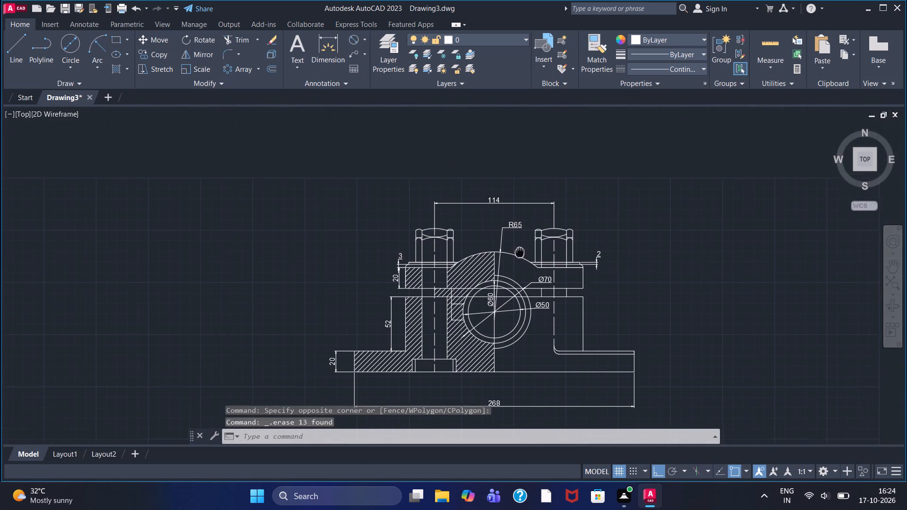
pyautogui.moveTo(520, 251); pyautogui.dragTo(520, 252, button='middle')
pyautogui.moveTo(522, 204); pyautogui.dragTo(514, 173, button='middle')
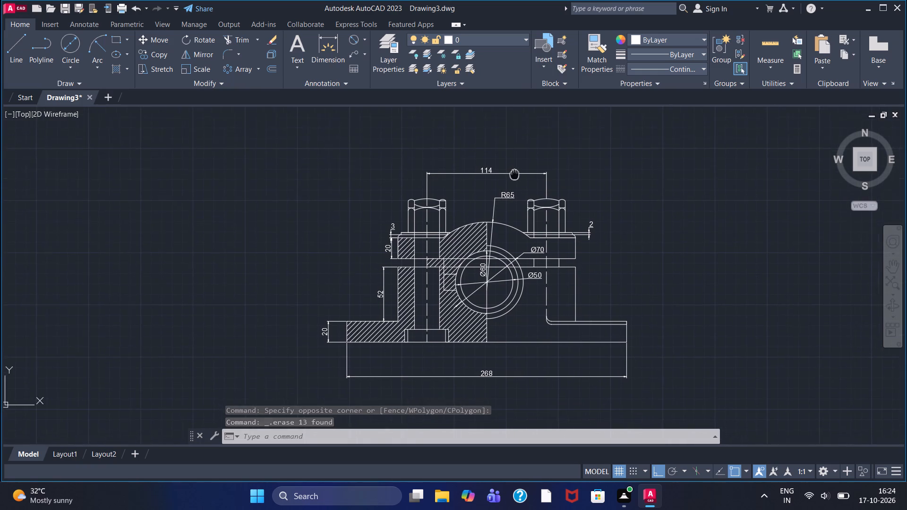
pyautogui.moveTo(514, 173); pyautogui.dragTo(510, 161, button='middle')
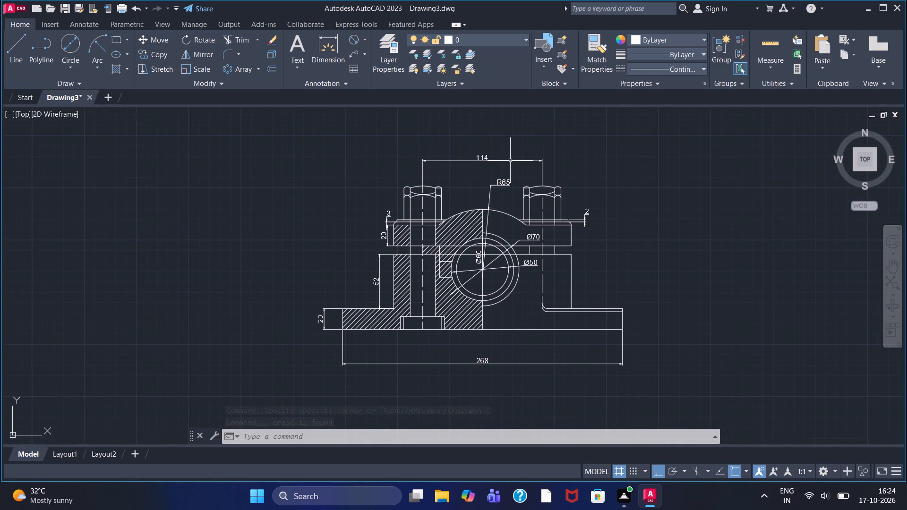
pyautogui.hotkey('ctrl', 's')
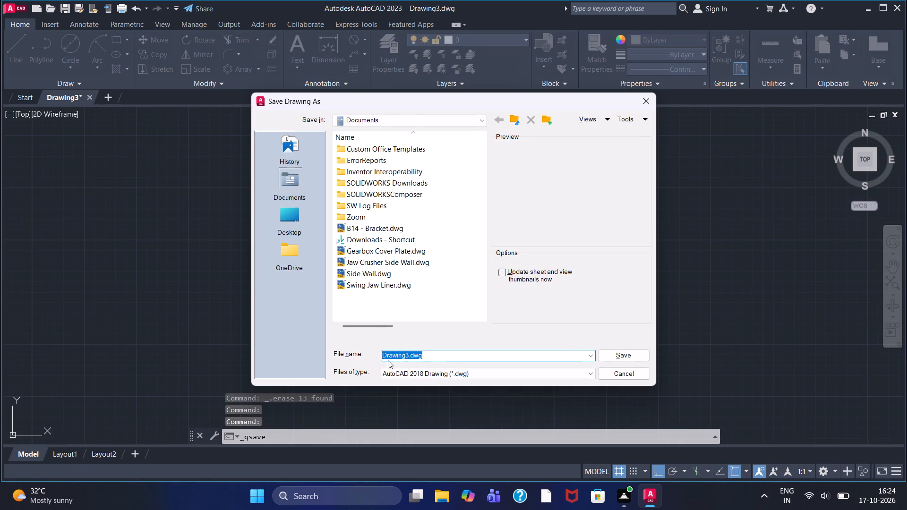
pyautogui.moveTo(409, 354); pyautogui.dragTo(356, 354)
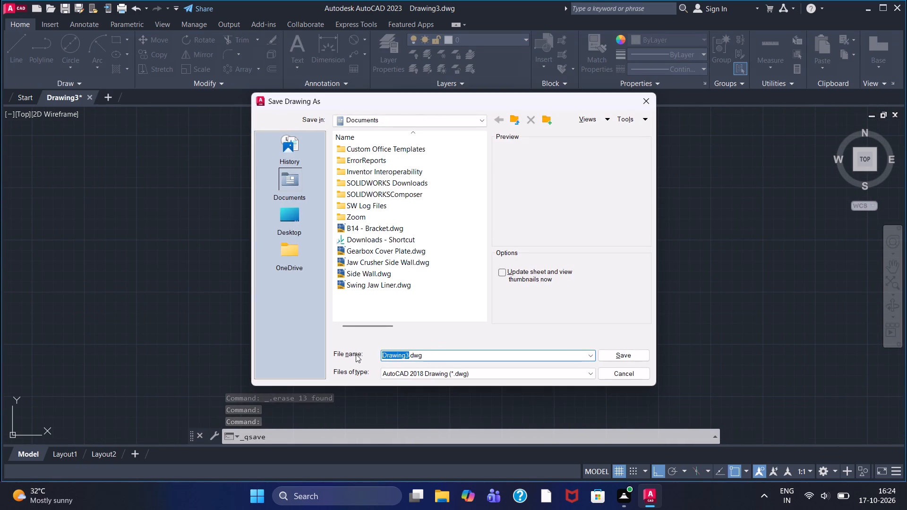
pyautogui.press('BackSpace')
pyautogui.hotkey('ctrl', 'v')
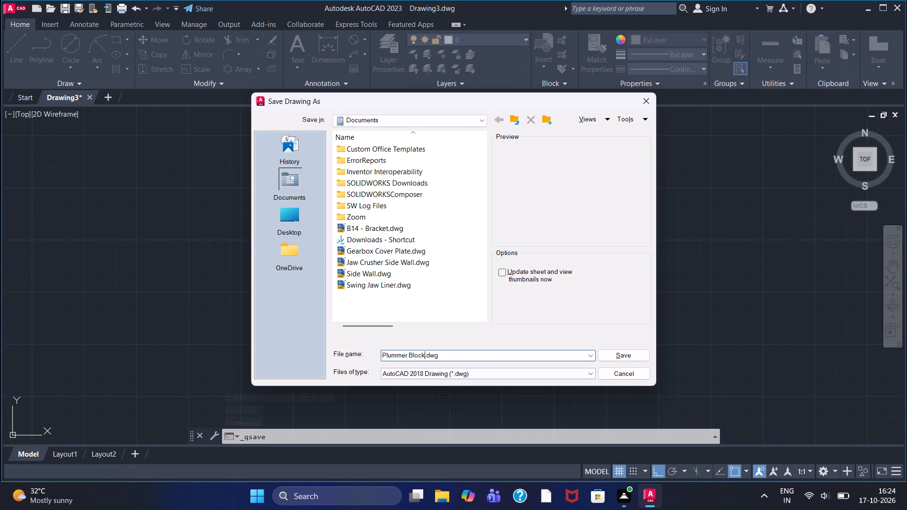
pyautogui.click(621, 352)
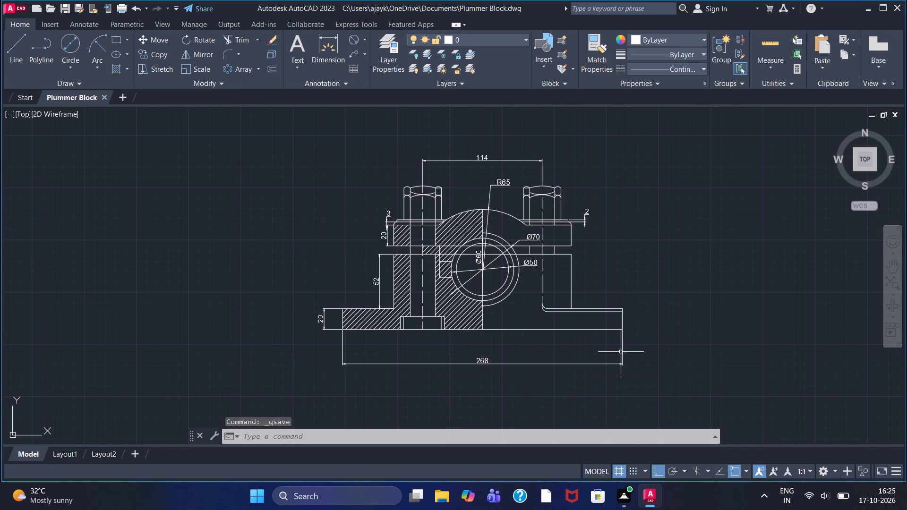